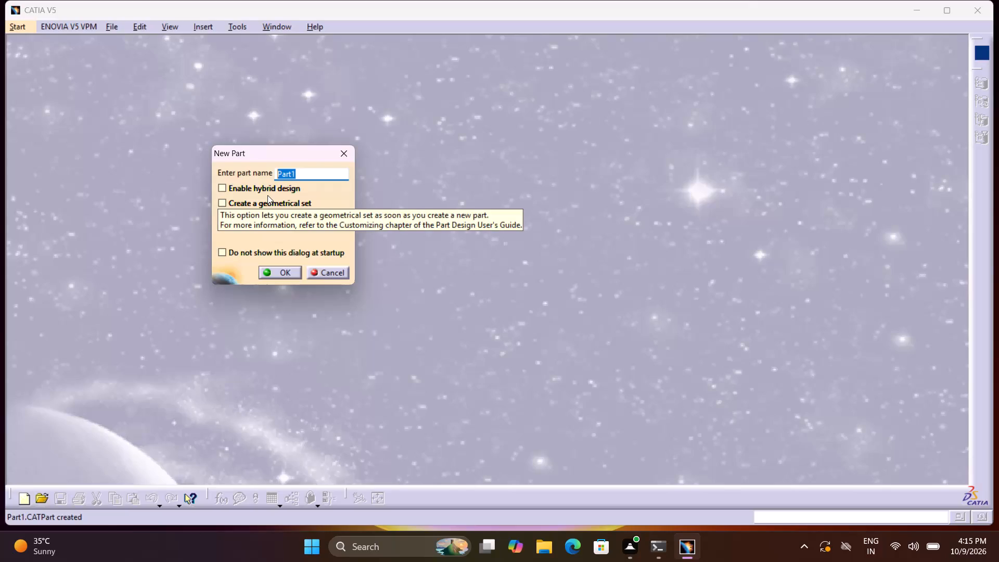
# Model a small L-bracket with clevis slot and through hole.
# Create a new part named catia 16.
pyautogui.write('catia')
pyautogui.press('space')
pyautogui.press('1')
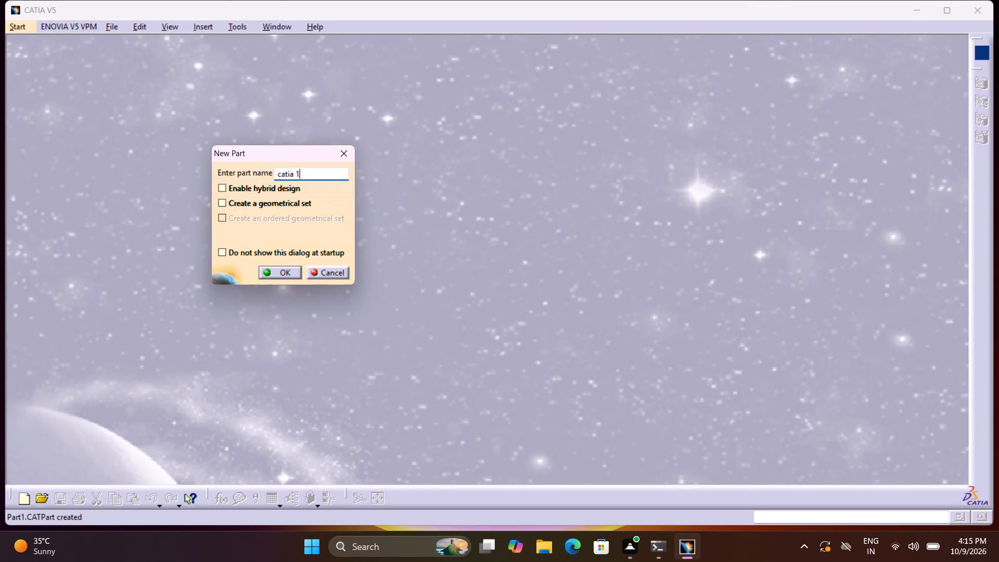
pyautogui.press('6')
pyautogui.hotkey('ctrl', 'v')
pyautogui.hotkey('ctrl', 'v')
pyautogui.hotkey('ctrl', 'c')
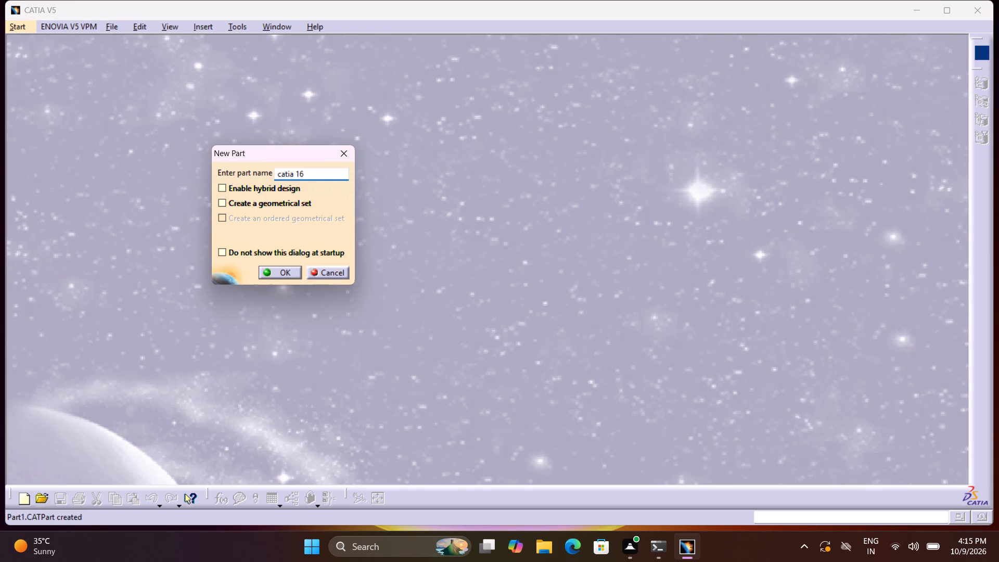
pyautogui.keyDown('ctrl'); pyautogui.click(320, 175); pyautogui.keyUp('ctrl')
pyautogui.hotkey('ctrl', 'v')
pyautogui.keyDown('ctrl'); pyautogui.click(319, 174); pyautogui.keyUp('ctrl')
pyautogui.hotkey('ctrl', 'v')
pyautogui.click(286, 271)
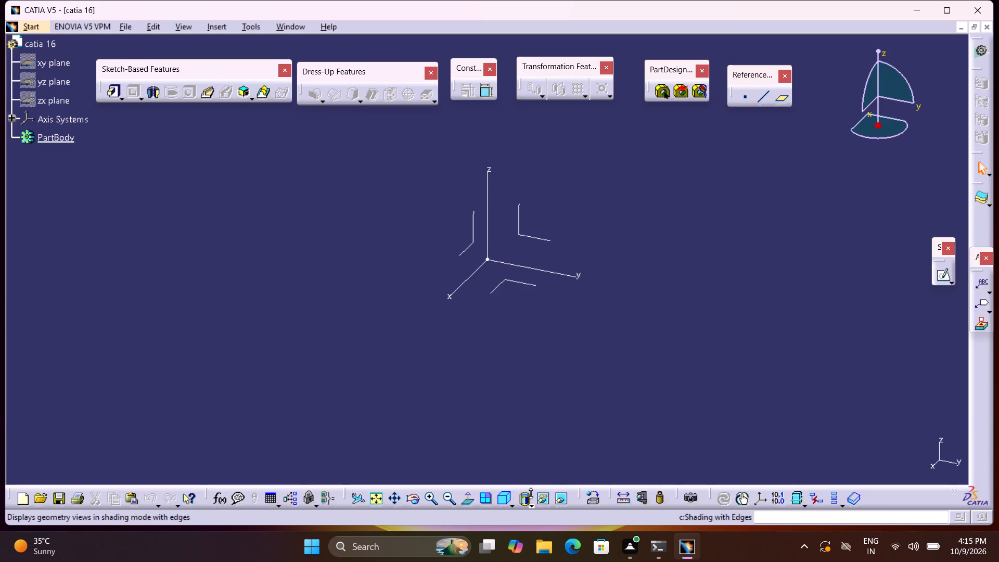
# Create a positioned sketch on the xy plane with the V direction reversed and the axes swapped.
pyautogui.click(502, 492)
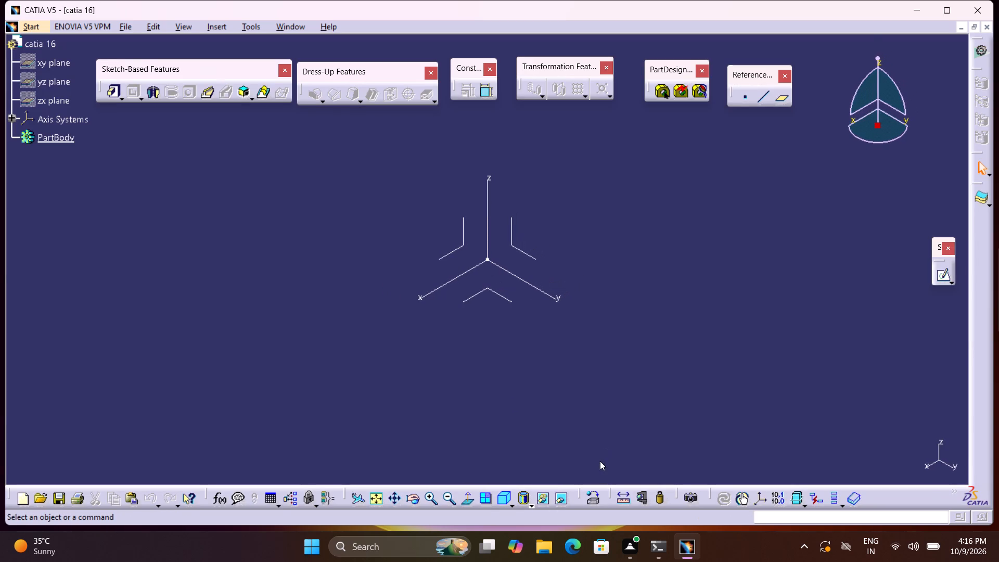
pyautogui.click(950, 278)
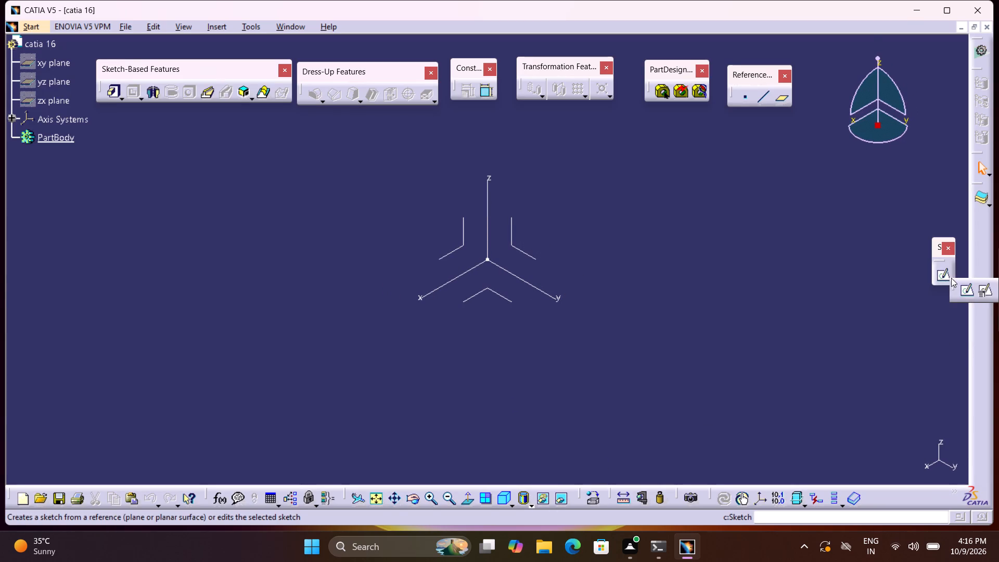
pyautogui.click(982, 290)
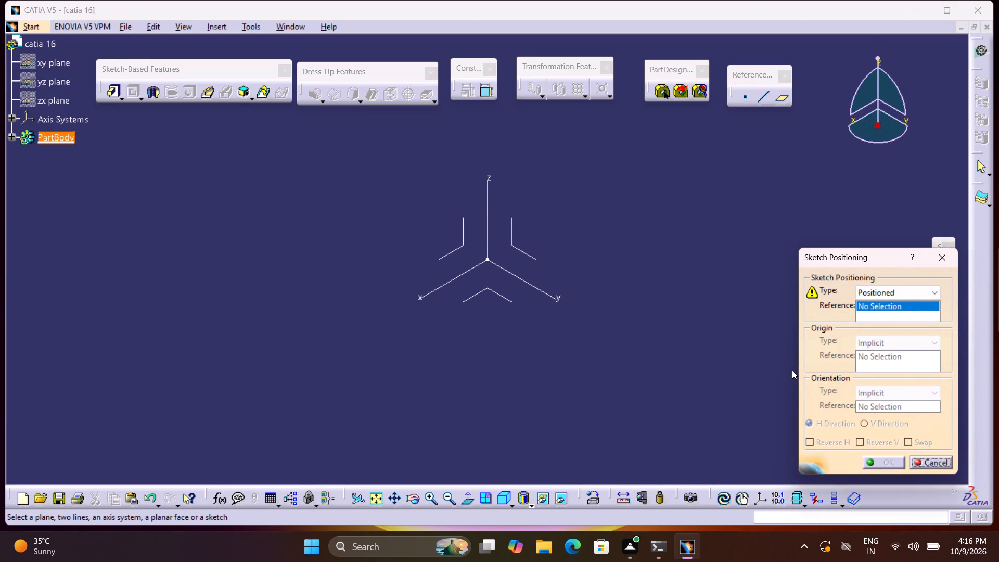
pyautogui.click(501, 292)
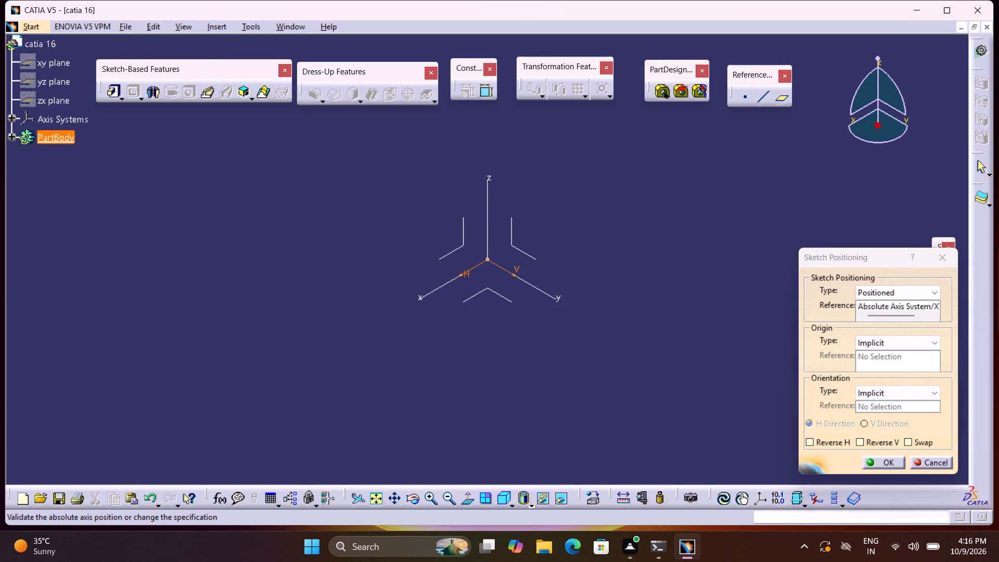
pyautogui.click(911, 443)
pyautogui.click(883, 440)
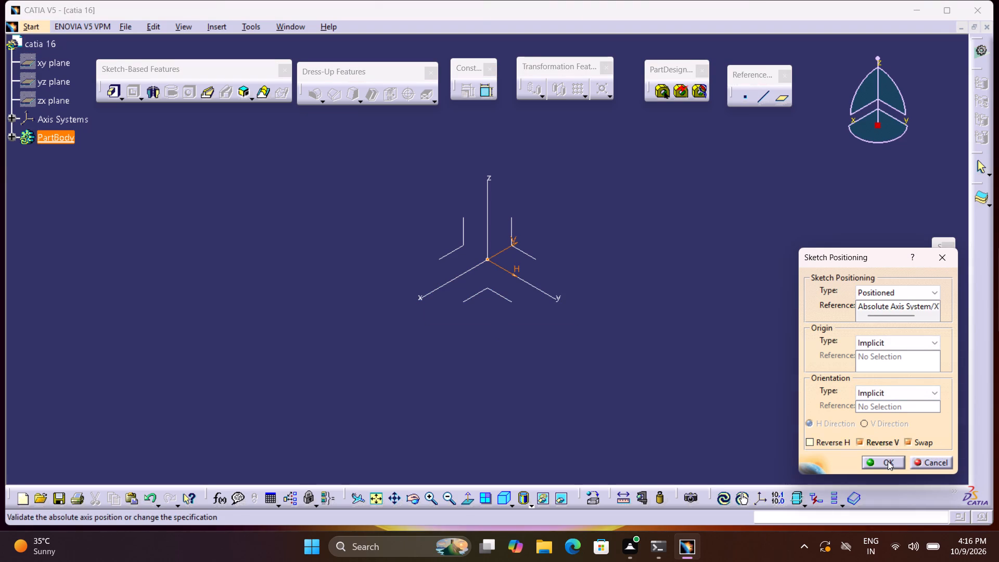
pyautogui.click(888, 461)
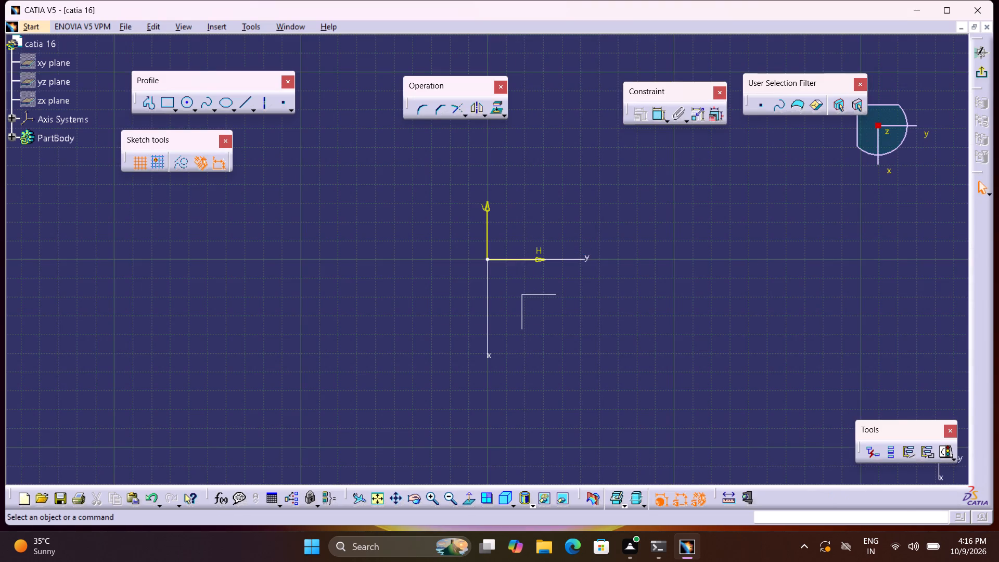
# Sketch a circle centred on the origin with a radius of about 28 mm.
pyautogui.scroll(1, 593, 257)
pyautogui.moveTo(593, 266); pyautogui.dragTo(585, 334, button='middle')
pyautogui.moveTo(581, 310); pyautogui.dragTo(540, 287, button='middle')
pyautogui.rightClick(543, 296)
pyautogui.moveTo(537, 282); pyautogui.dragTo(534, 270, button='middle')
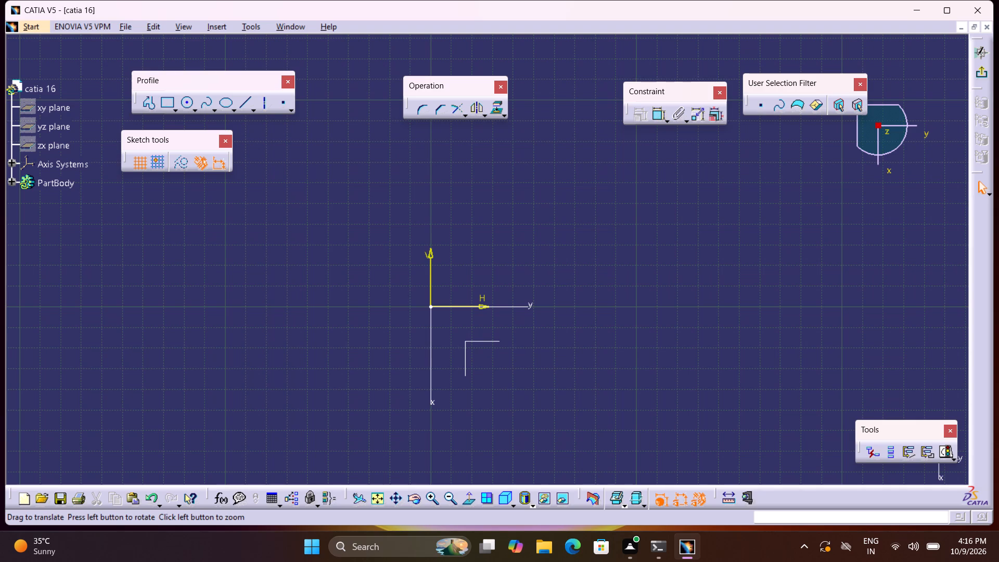
pyautogui.click(187, 100)
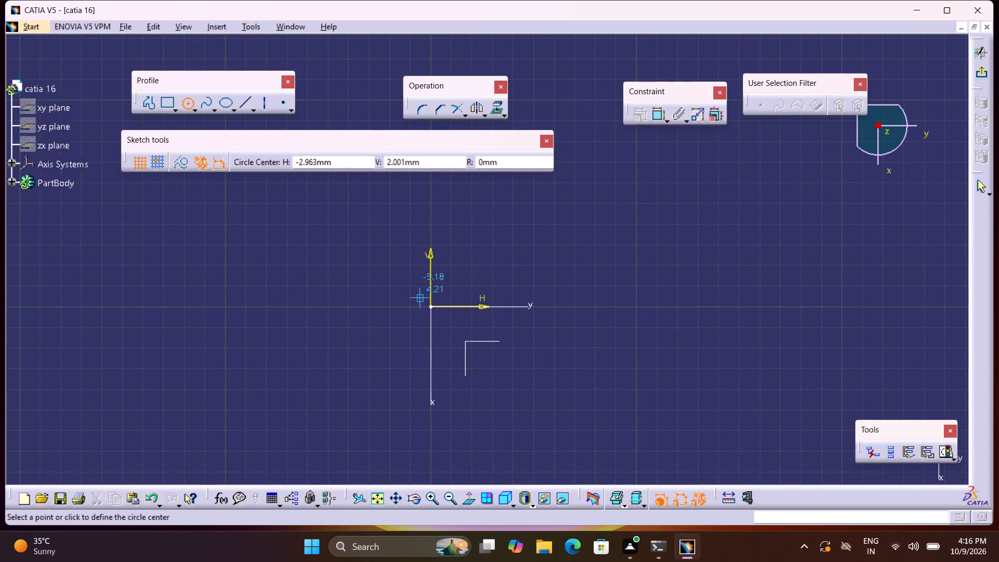
pyautogui.click(431, 306)
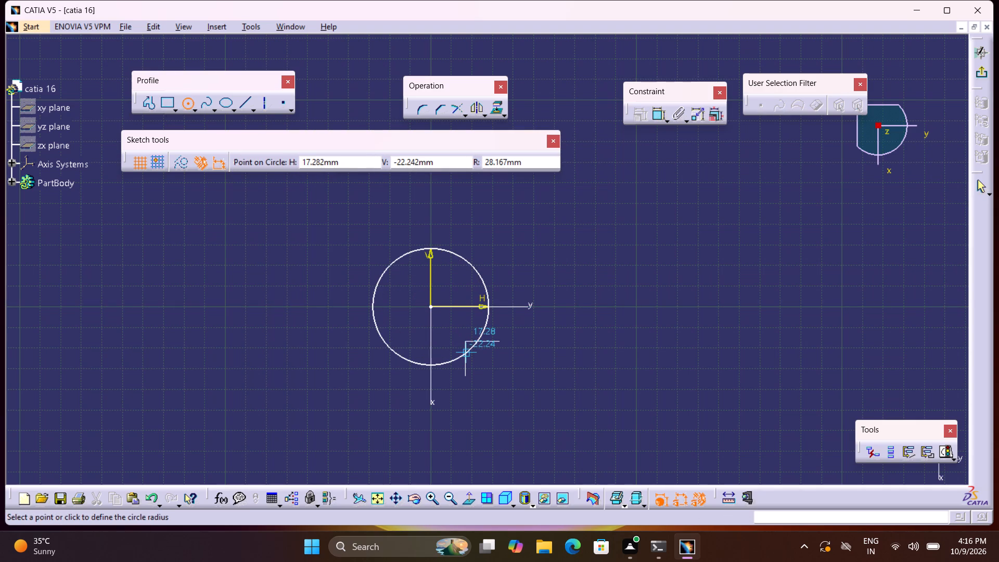
pyautogui.moveTo(467, 352); pyautogui.dragTo(466, 345)
# Constrain the circle with a radius dimension and set it to 15 mm.
pyautogui.click(653, 114)
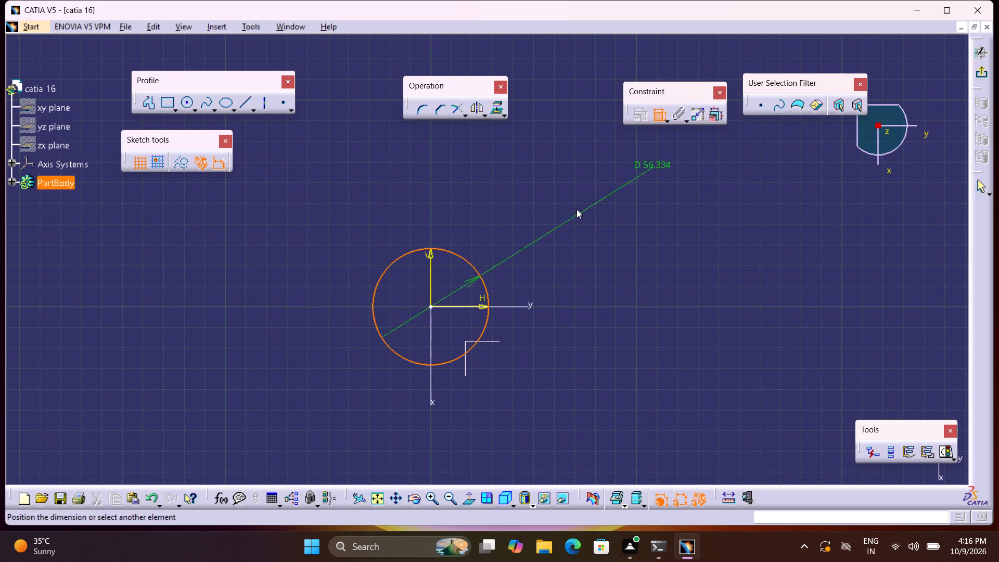
pyautogui.click(487, 191)
pyautogui.doubleClick(500, 188)
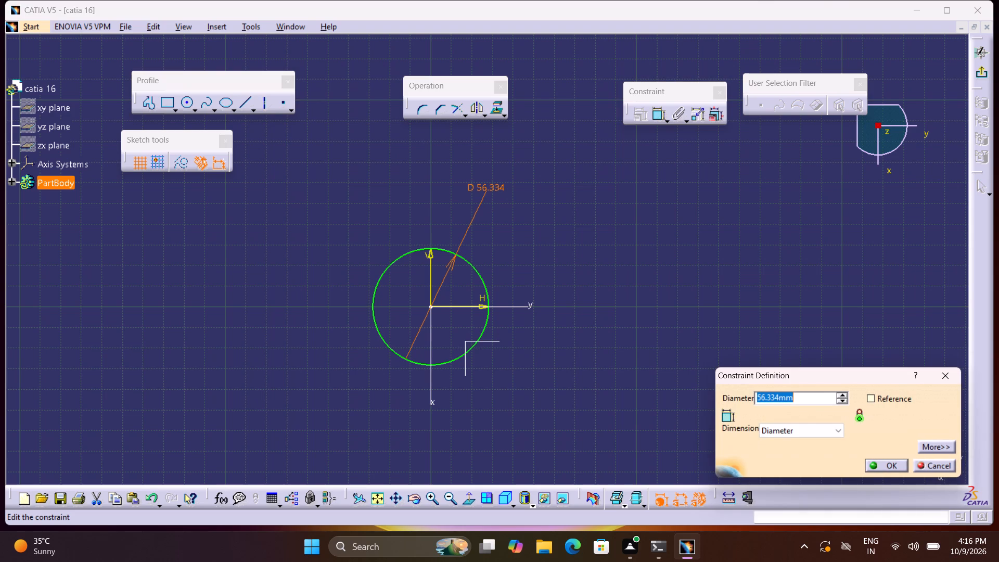
pyautogui.click(770, 428)
pyautogui.click(790, 446)
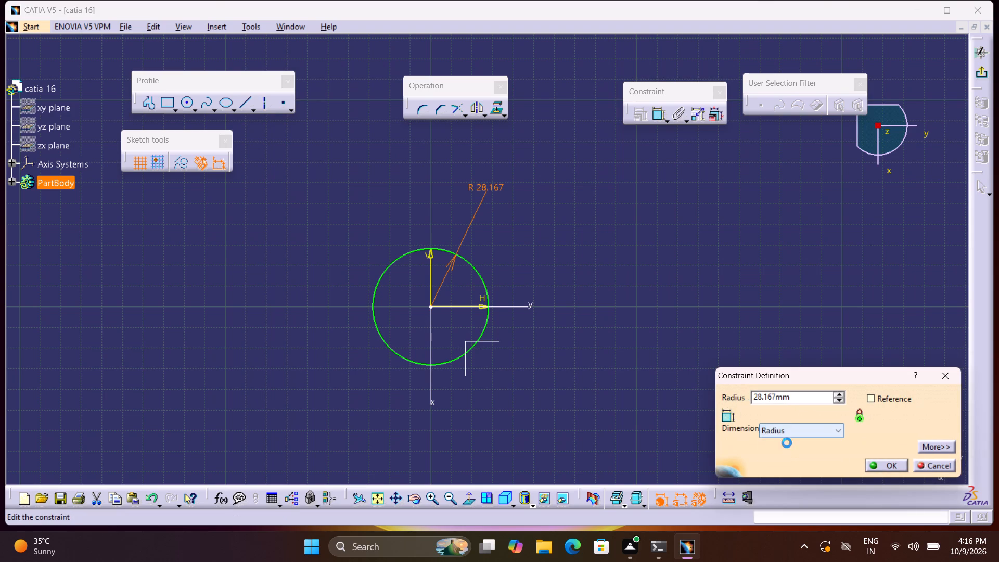
pyautogui.moveTo(795, 398); pyautogui.dragTo(691, 406)
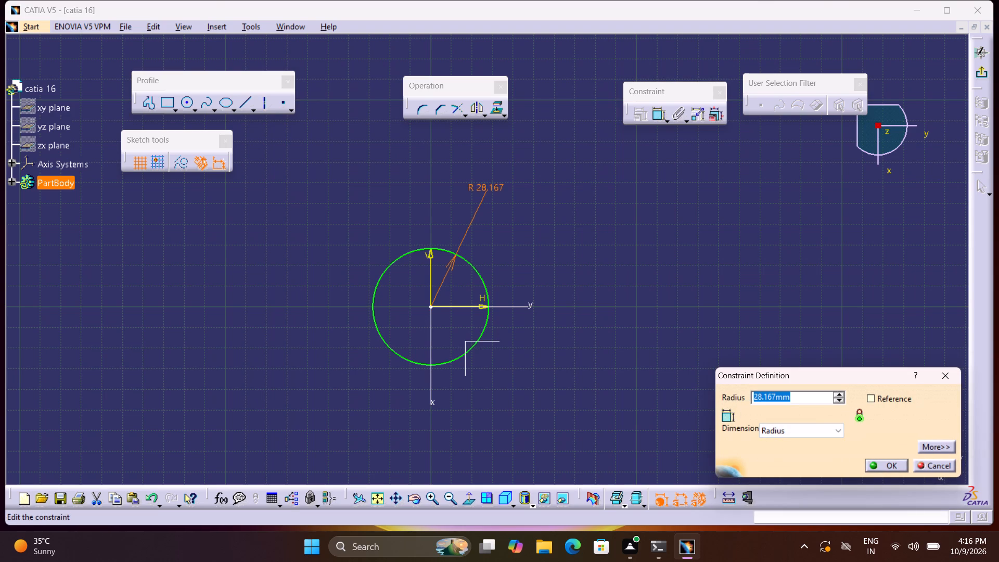
pyautogui.write('14')
pyautogui.press('BackSpace')
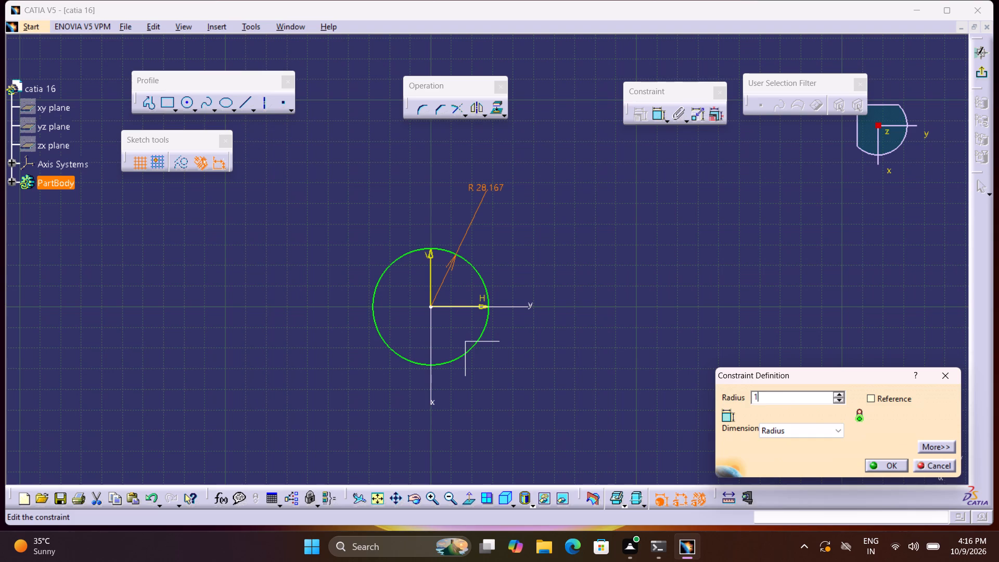
pyautogui.press('5')
pyautogui.press('Return')
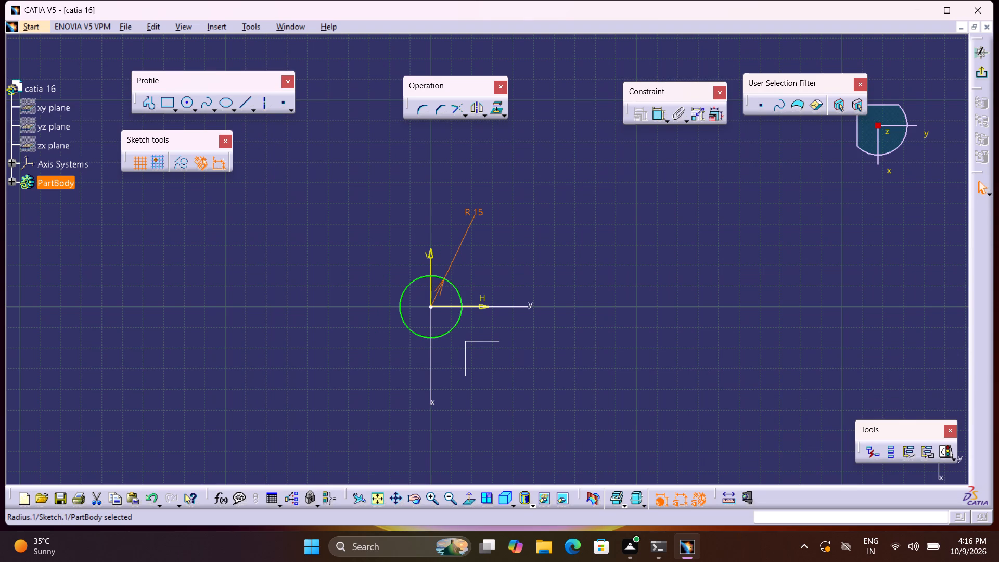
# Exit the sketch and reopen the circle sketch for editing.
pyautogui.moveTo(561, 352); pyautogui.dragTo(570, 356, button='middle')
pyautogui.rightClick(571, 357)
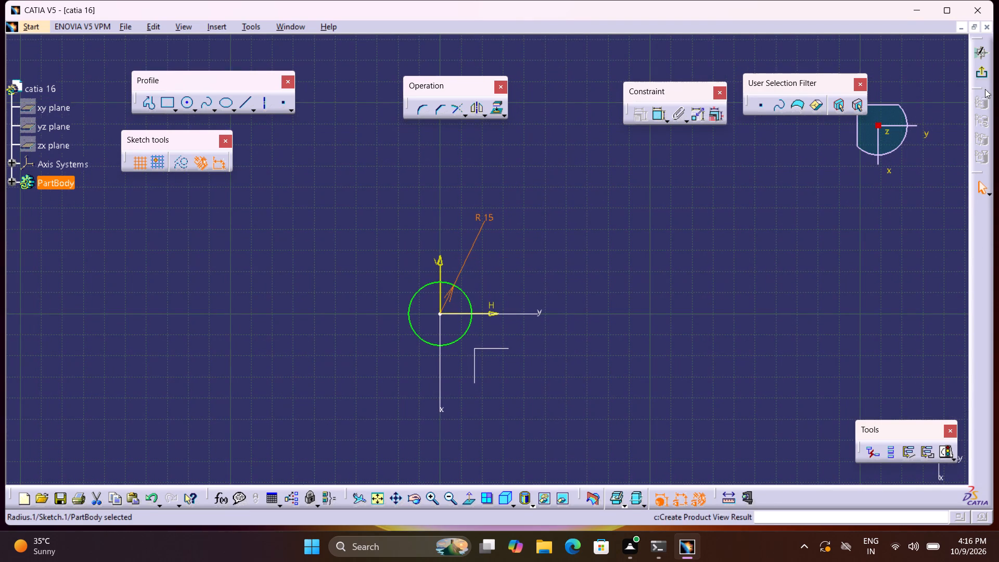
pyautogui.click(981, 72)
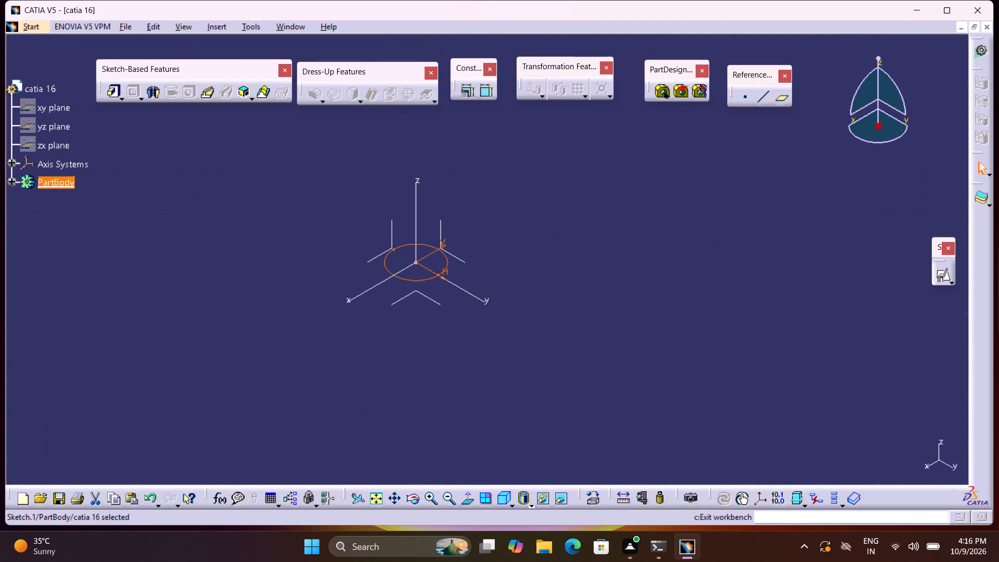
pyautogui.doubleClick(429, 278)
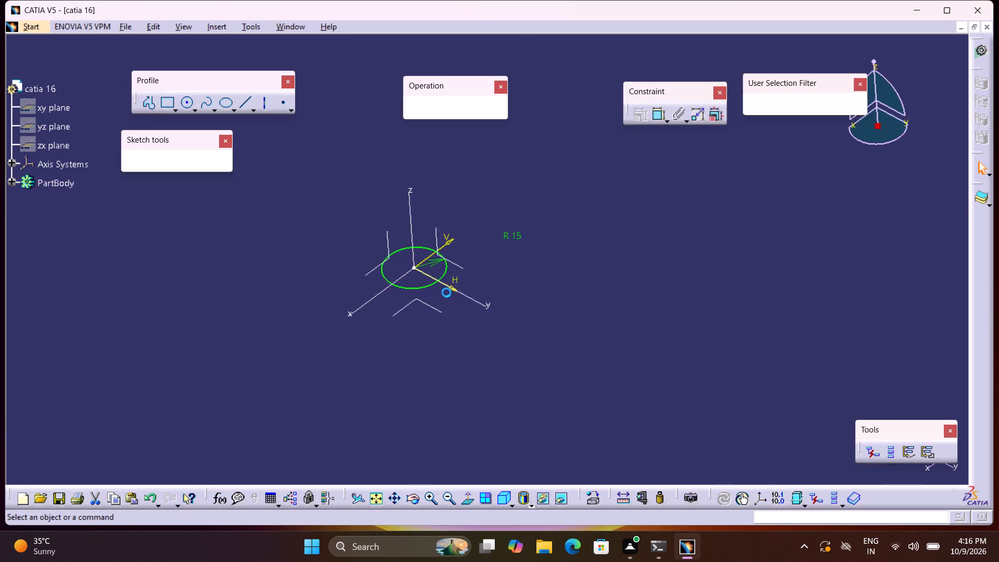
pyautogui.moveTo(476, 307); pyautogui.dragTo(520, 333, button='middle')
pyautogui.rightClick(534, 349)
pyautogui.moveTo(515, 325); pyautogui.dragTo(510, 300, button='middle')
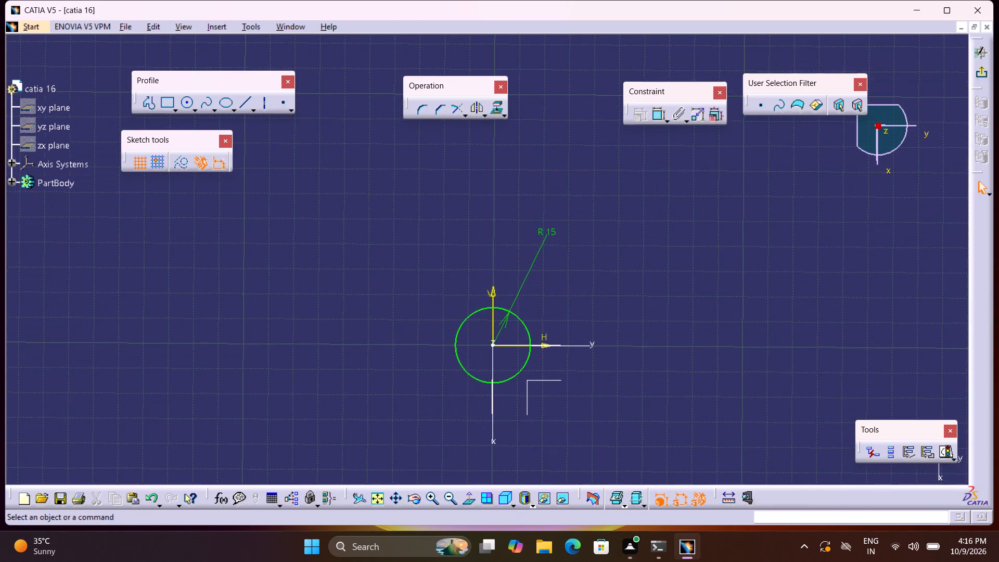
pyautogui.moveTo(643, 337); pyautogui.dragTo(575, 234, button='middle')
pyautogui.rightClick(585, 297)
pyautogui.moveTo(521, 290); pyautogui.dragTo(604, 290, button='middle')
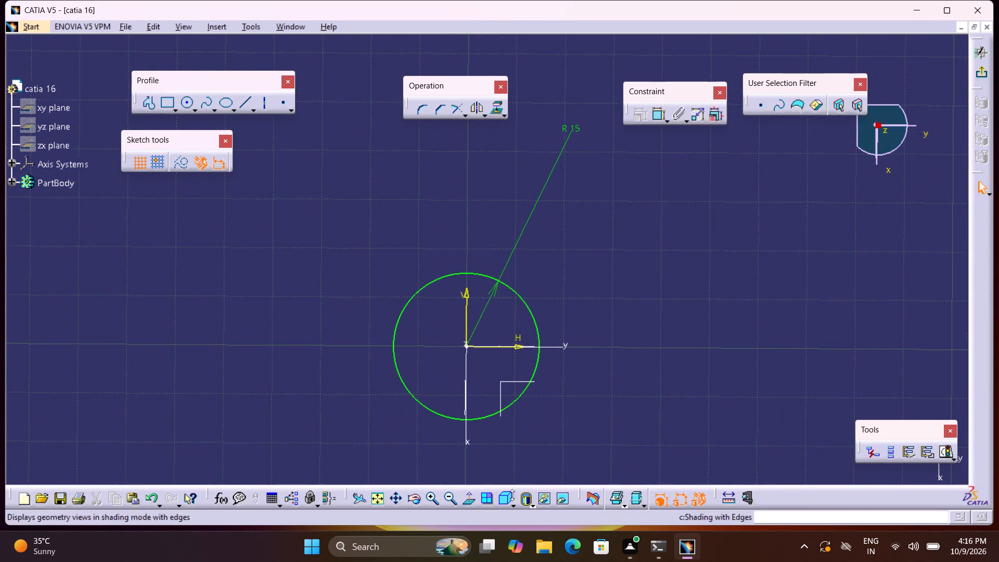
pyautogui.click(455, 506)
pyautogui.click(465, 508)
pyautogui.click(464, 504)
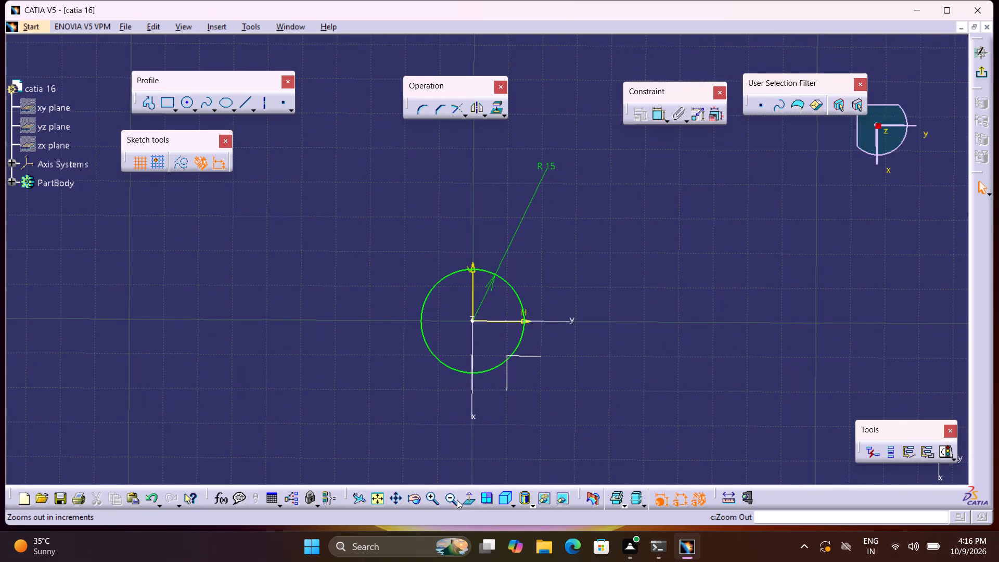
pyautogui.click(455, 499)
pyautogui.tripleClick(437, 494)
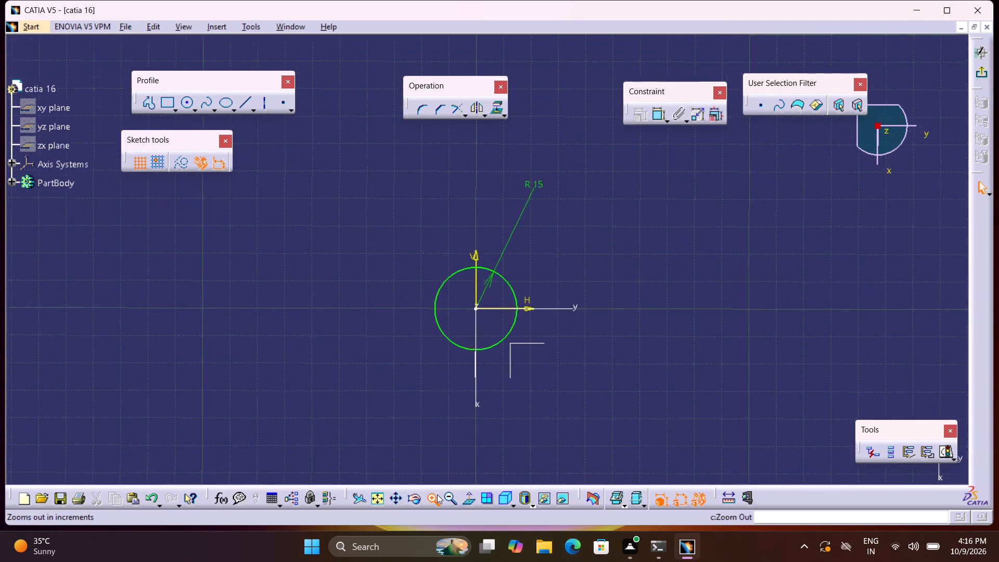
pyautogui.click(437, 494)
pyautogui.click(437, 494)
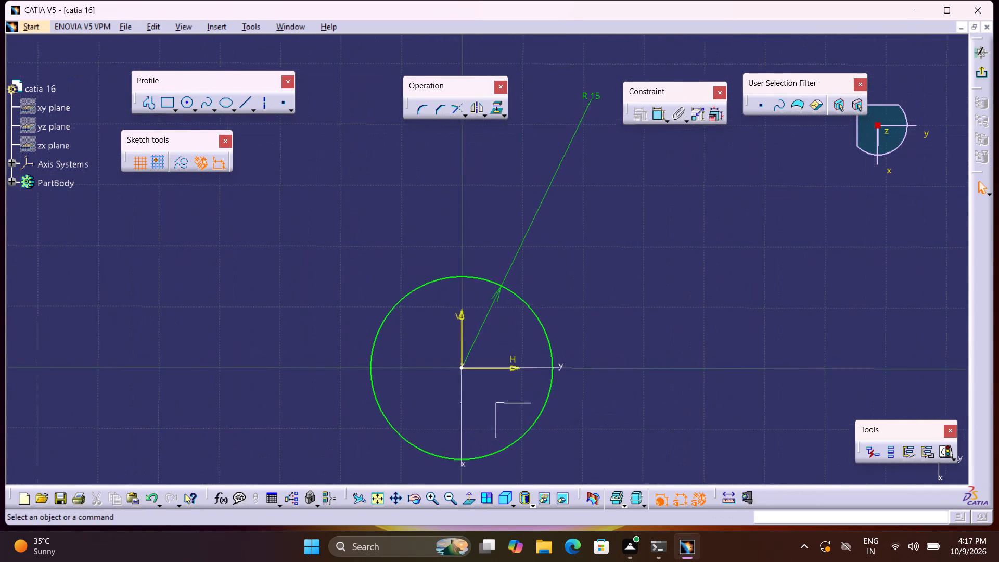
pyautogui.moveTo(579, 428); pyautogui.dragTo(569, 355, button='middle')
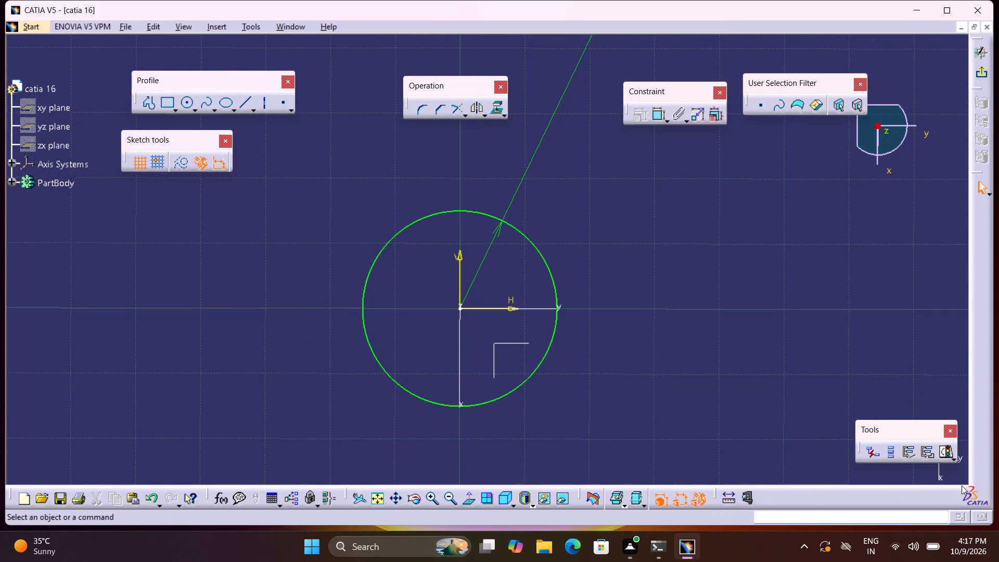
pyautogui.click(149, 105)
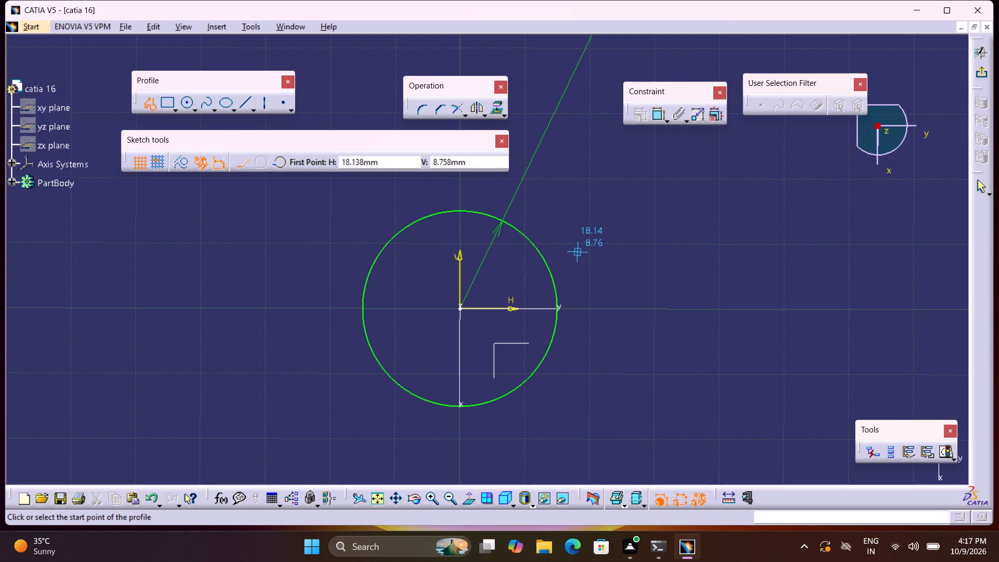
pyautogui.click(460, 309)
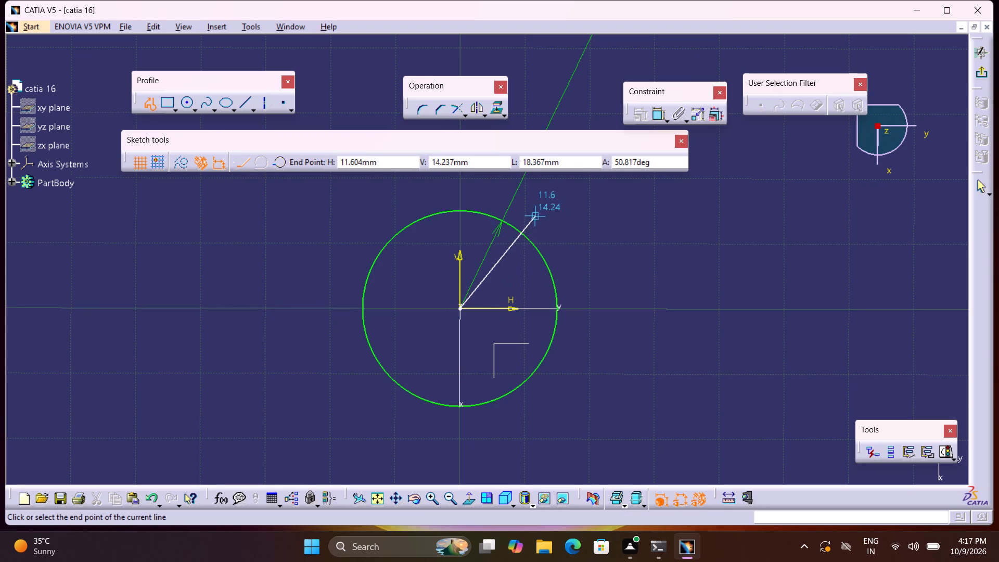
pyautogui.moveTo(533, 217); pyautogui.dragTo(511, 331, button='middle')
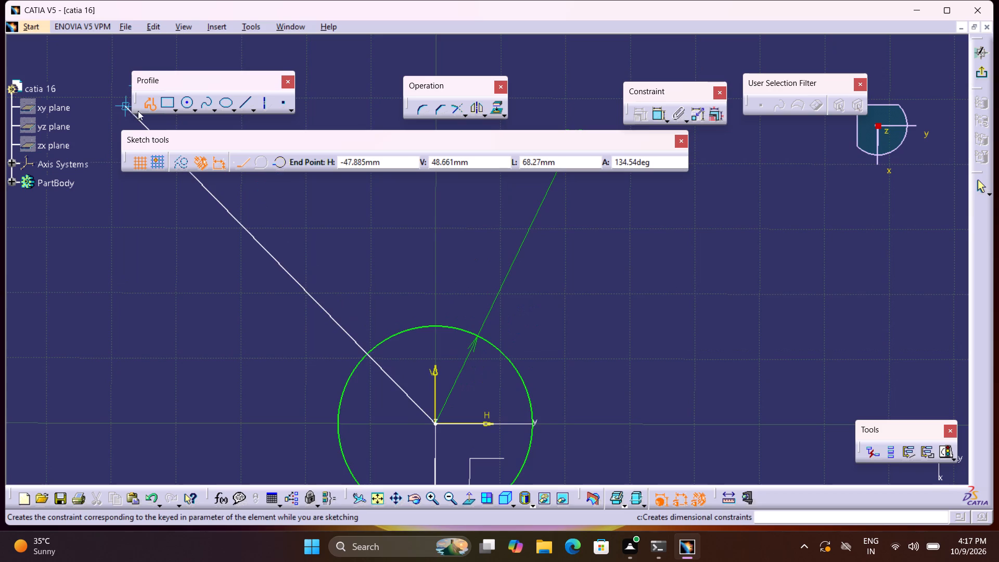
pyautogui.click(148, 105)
# Draw a vertical profile line about 29.4 mm long upward from the circle's positive H-axis quadrant point.
pyautogui.click(148, 105)
pyautogui.moveTo(504, 356); pyautogui.dragTo(415, 295, button='middle')
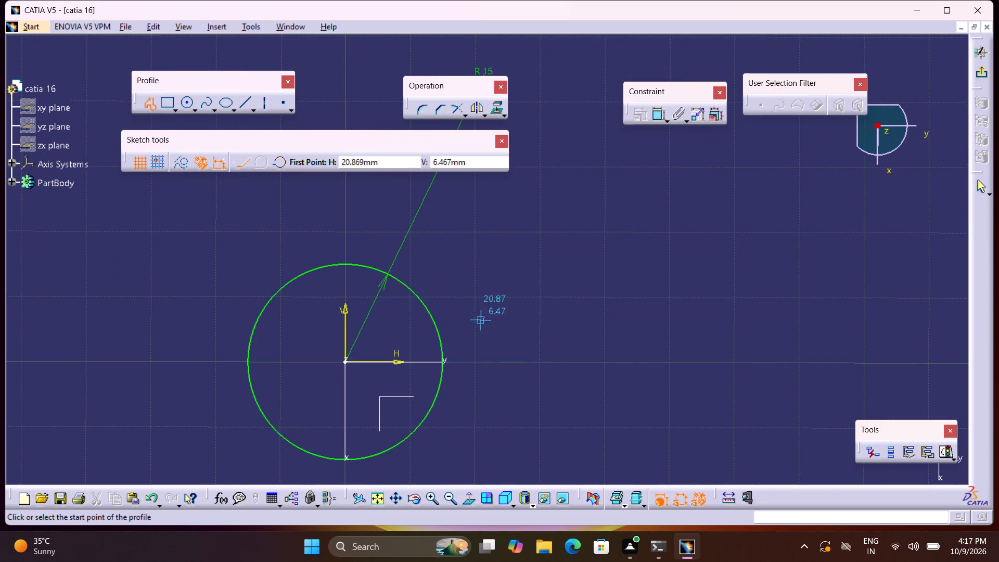
pyautogui.click(443, 362)
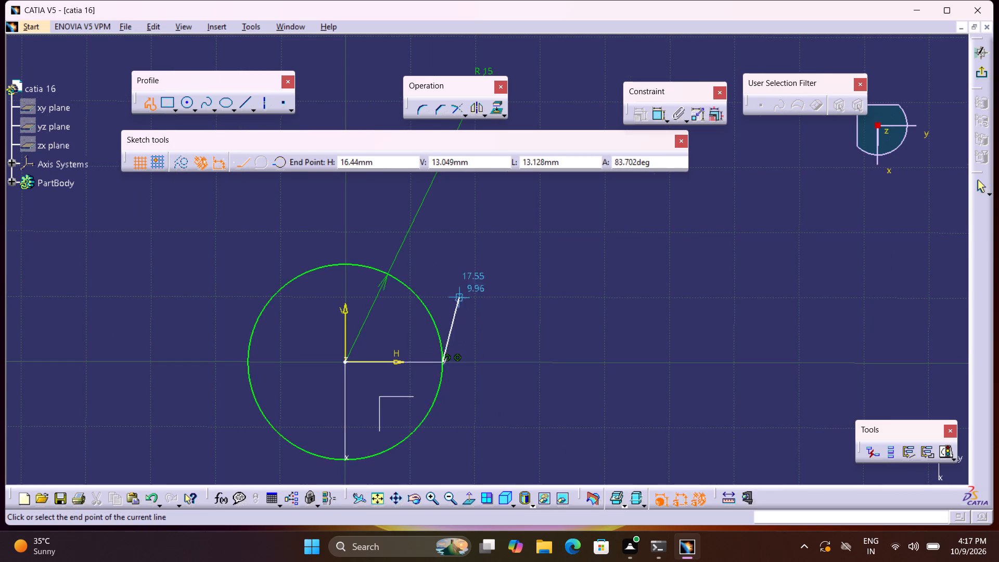
pyautogui.moveTo(439, 255); pyautogui.dragTo(457, 342, button='middle')
pyautogui.middleClick(457, 342)
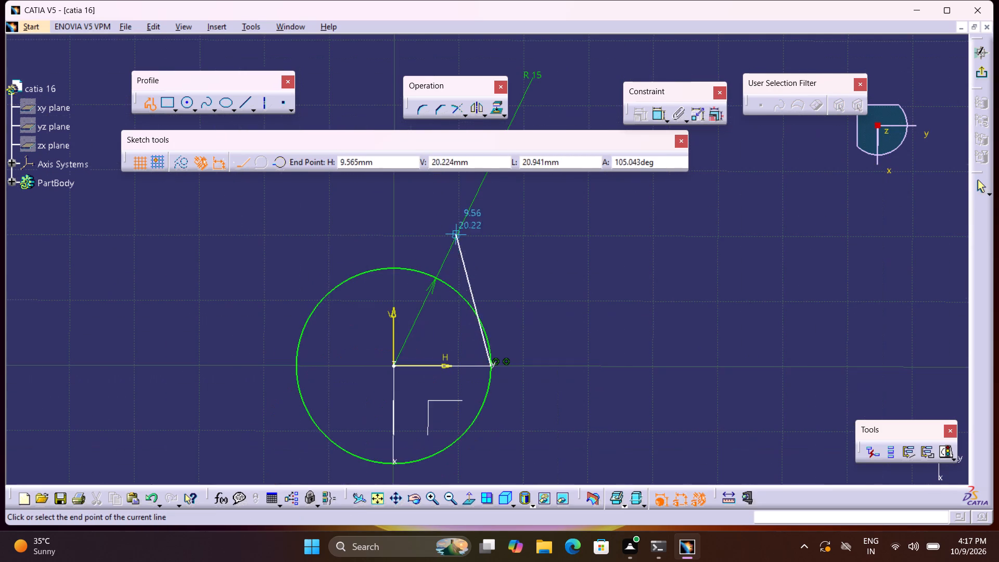
pyautogui.moveTo(484, 236); pyautogui.dragTo(506, 346, button='middle')
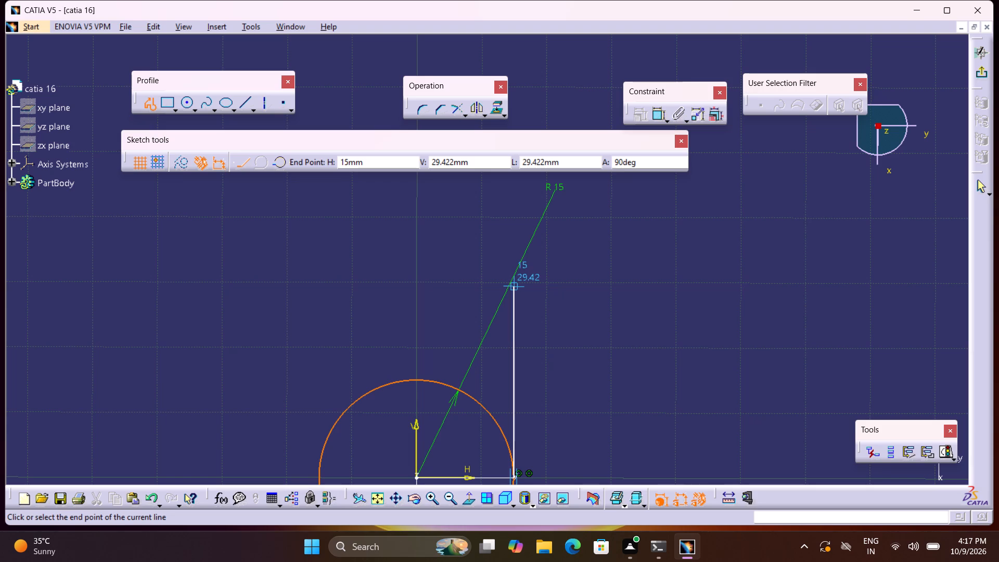
pyautogui.click(512, 286)
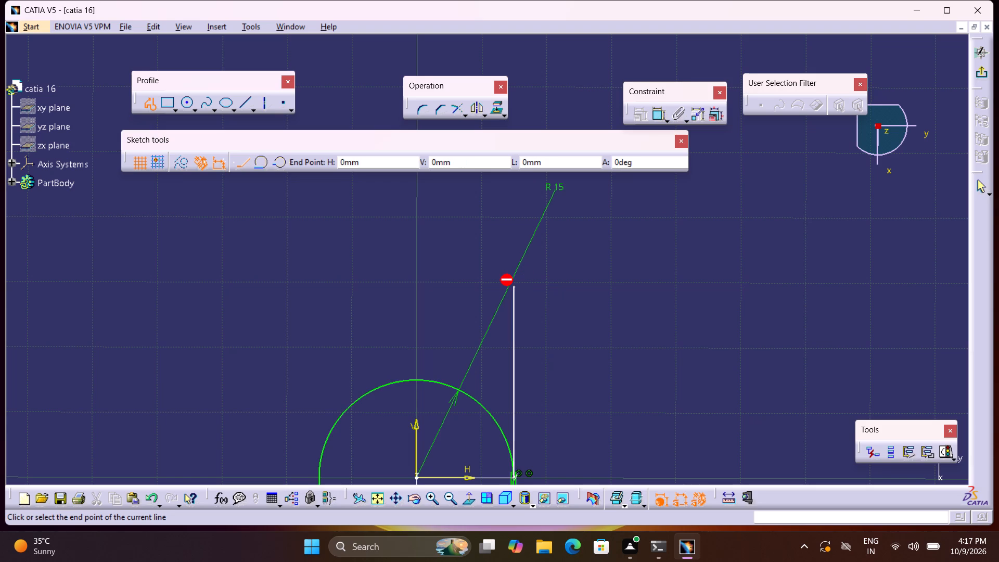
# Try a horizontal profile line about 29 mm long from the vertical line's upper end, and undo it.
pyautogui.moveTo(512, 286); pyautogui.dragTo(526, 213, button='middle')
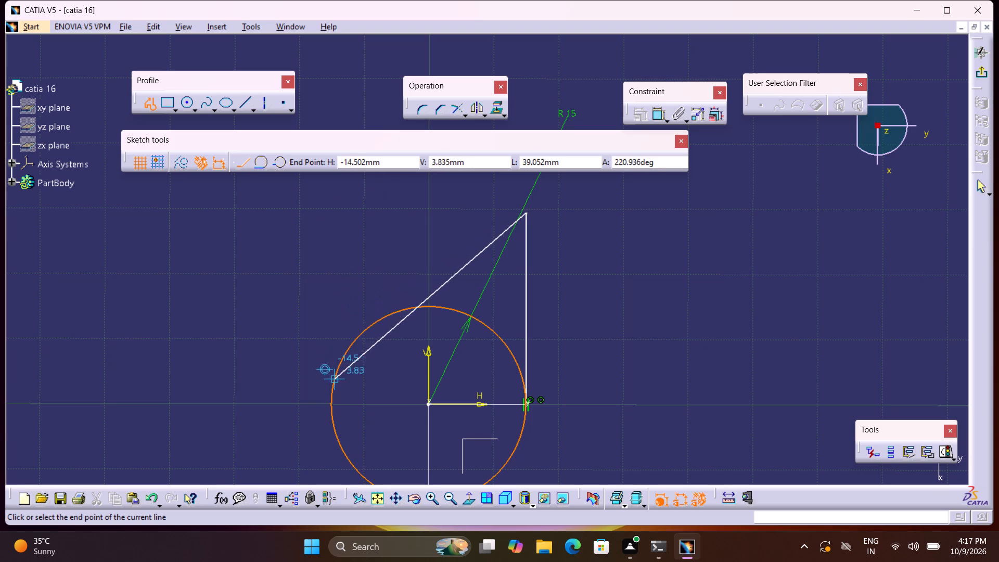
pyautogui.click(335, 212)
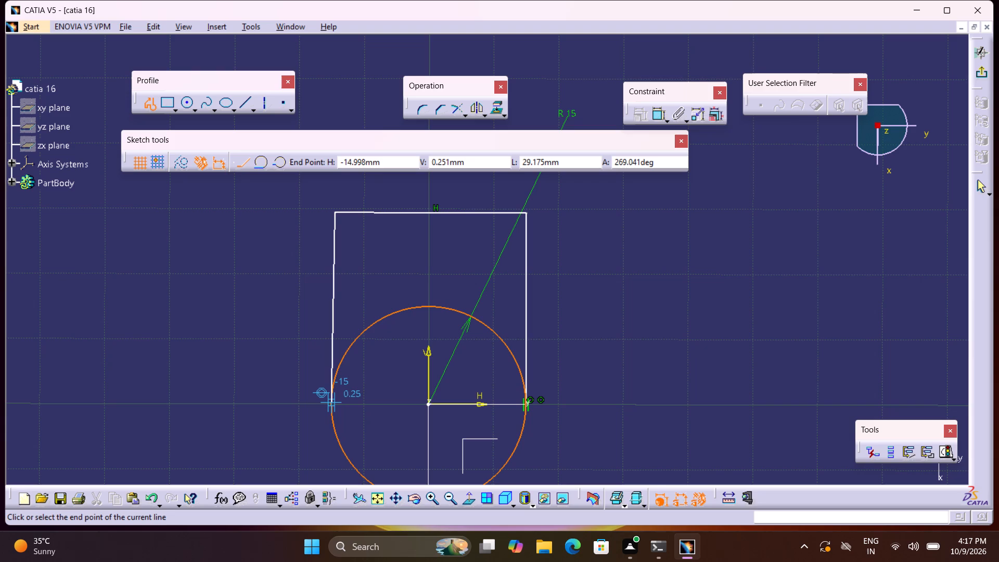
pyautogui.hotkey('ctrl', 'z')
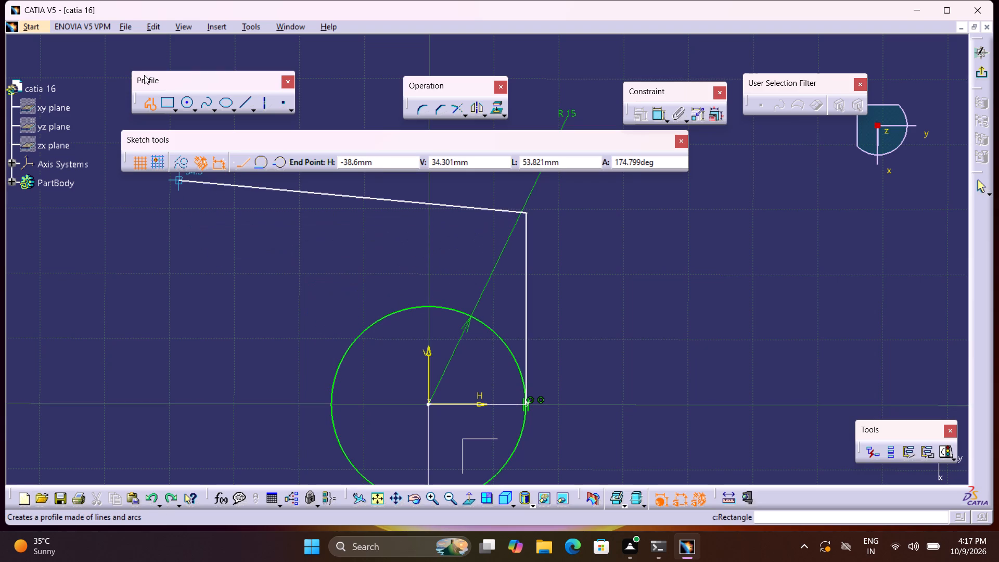
# End the profile and mirror the vertical line about the V axis.
pyautogui.click(151, 110)
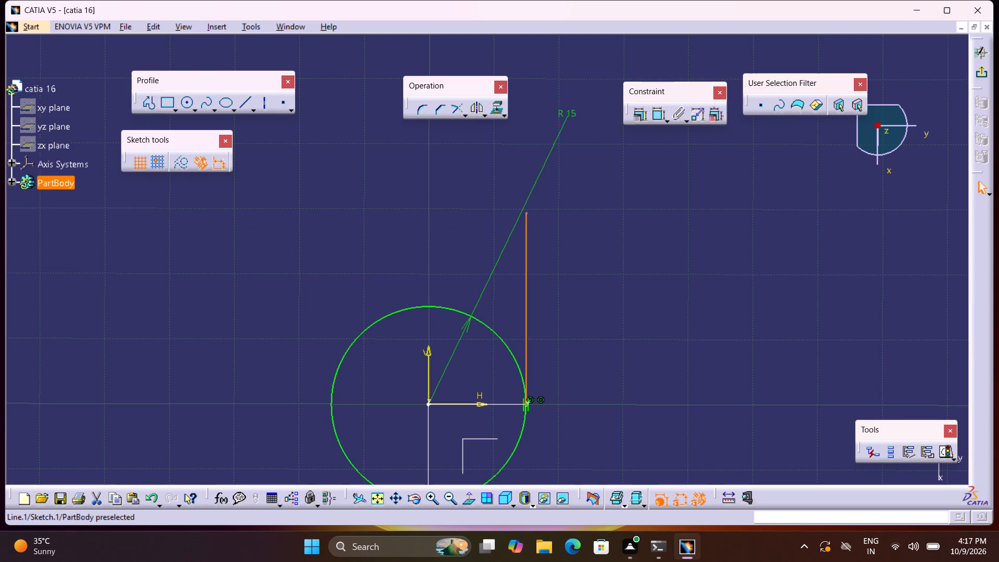
pyautogui.click(478, 104)
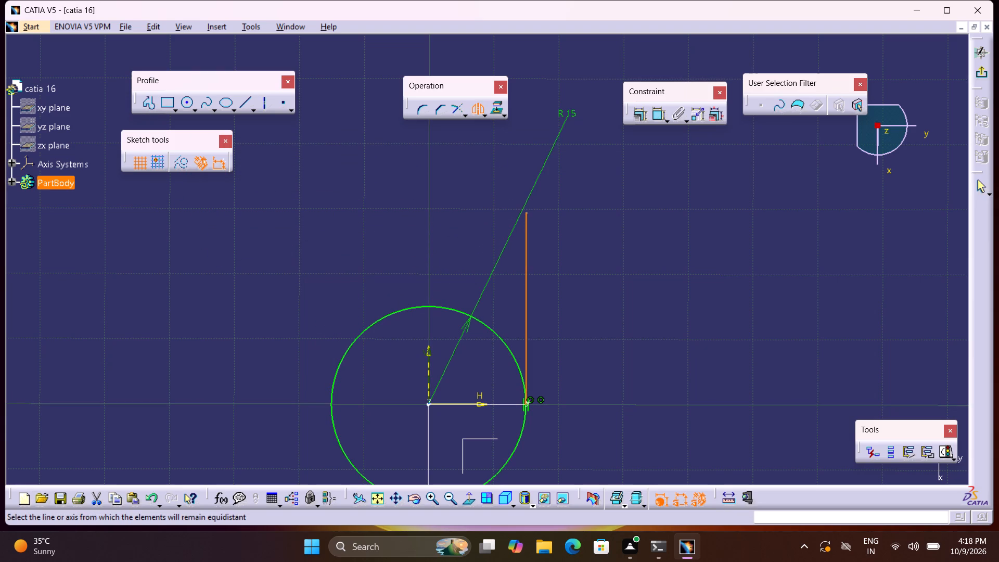
pyautogui.click(428, 362)
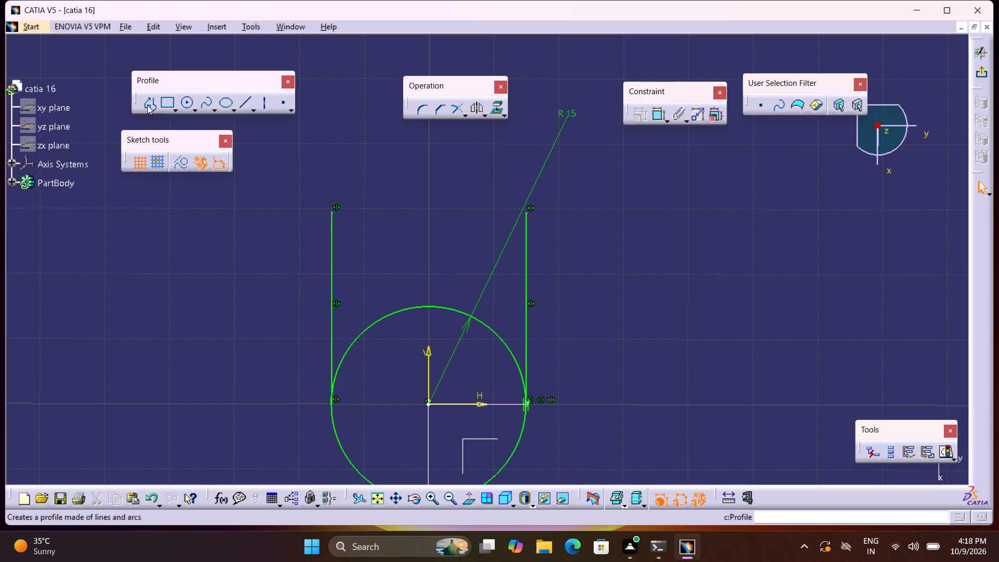
# Draw a 30 mm horizontal line joining the upper ends of the two vertical lines and end the profile.
pyautogui.click(148, 105)
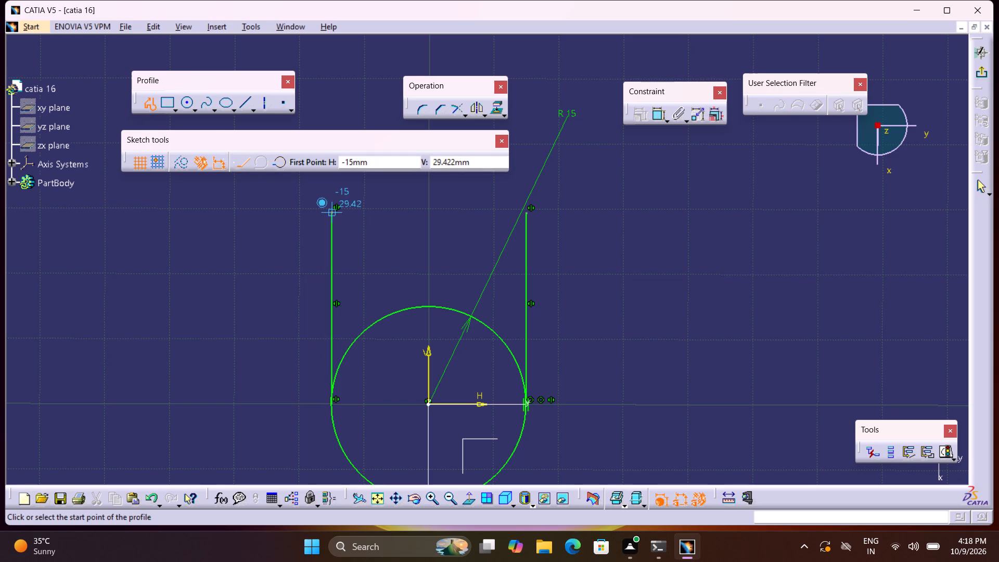
pyautogui.click(332, 213)
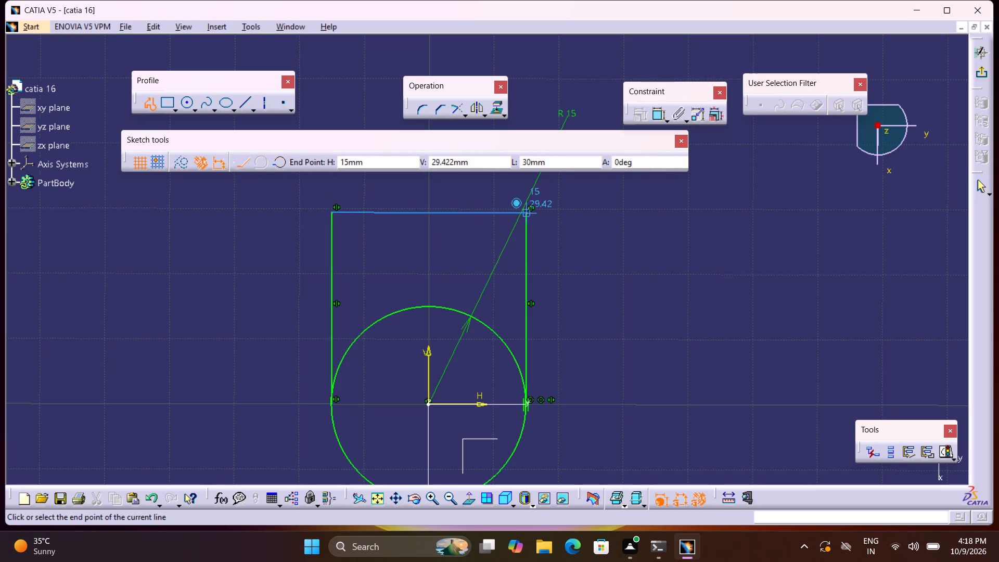
pyautogui.click(524, 213)
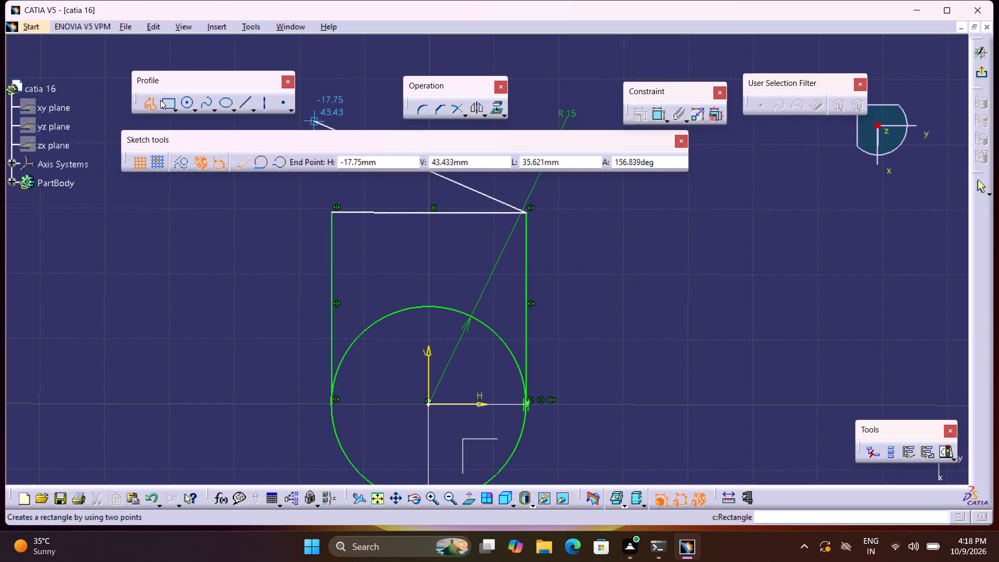
pyautogui.click(149, 101)
# Constrain the length of the vertical line on the positive H side and set it to 25 mm.
pyautogui.doubleClick(657, 113)
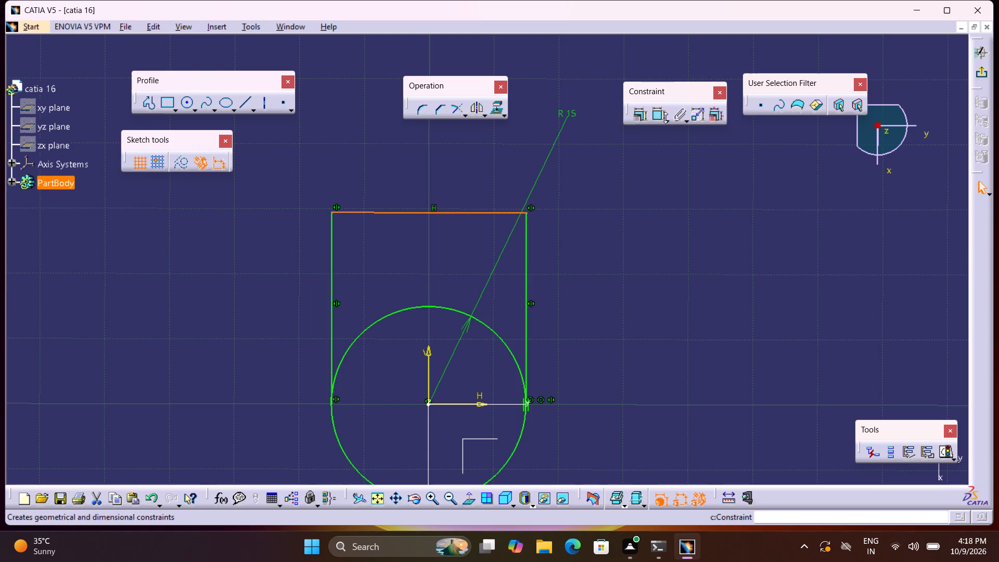
pyautogui.doubleClick(648, 139)
pyautogui.doubleClick(661, 118)
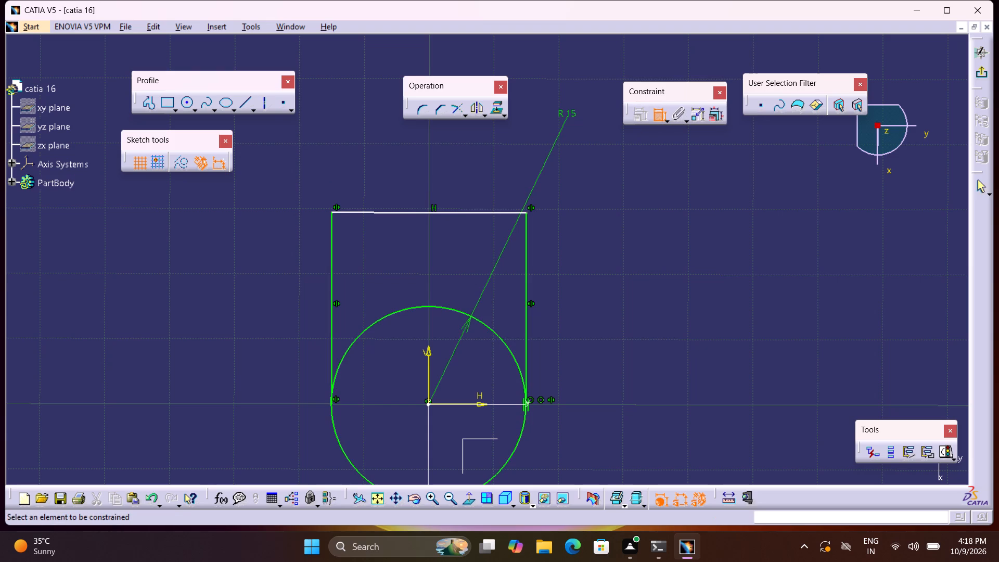
pyautogui.click(526, 247)
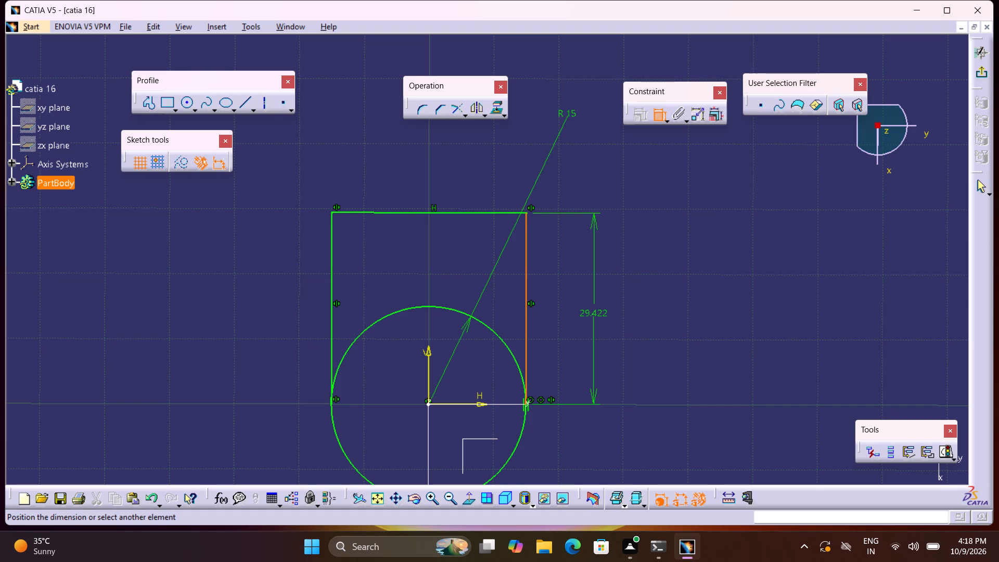
pyautogui.click(592, 315)
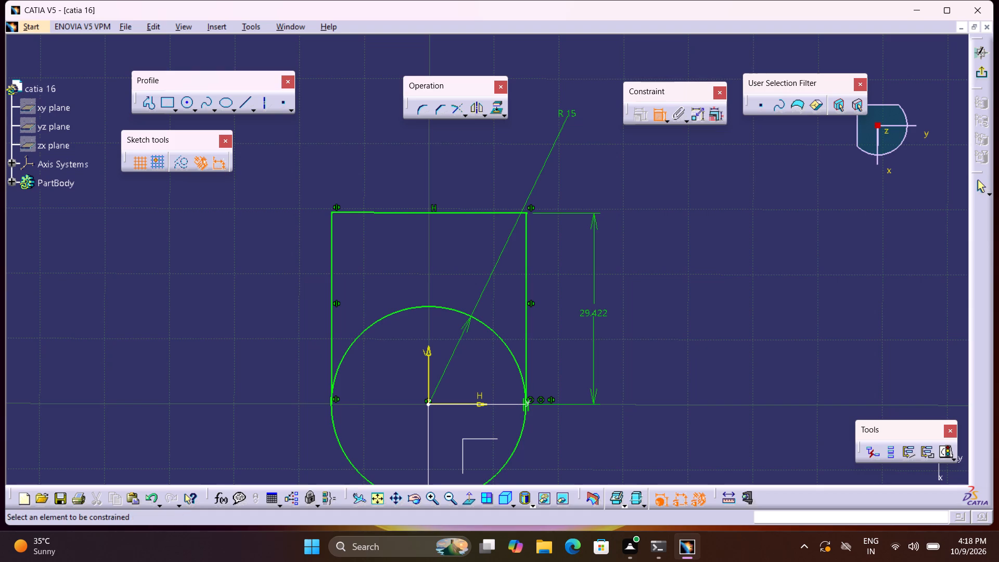
pyautogui.doubleClick(600, 315)
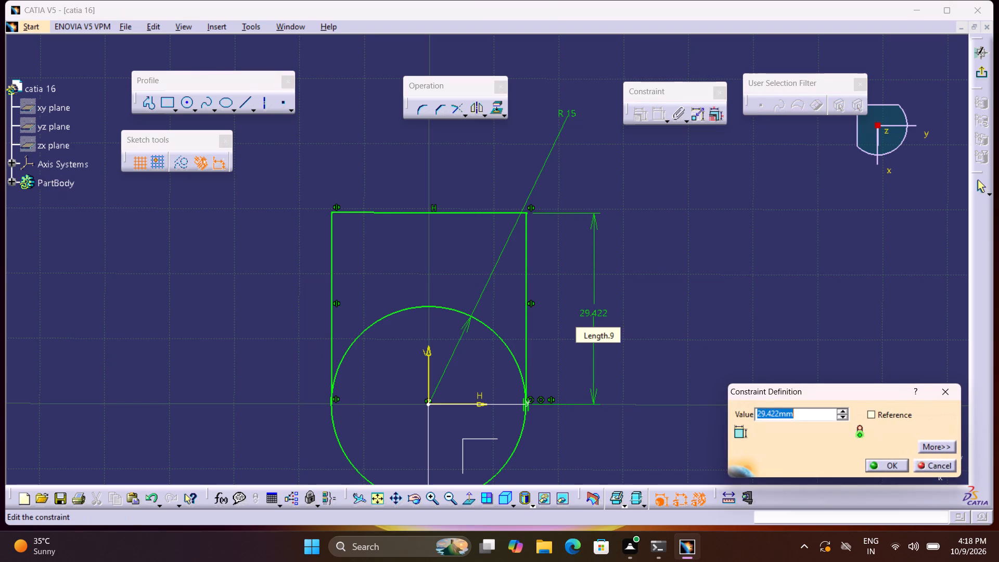
pyautogui.write('25')
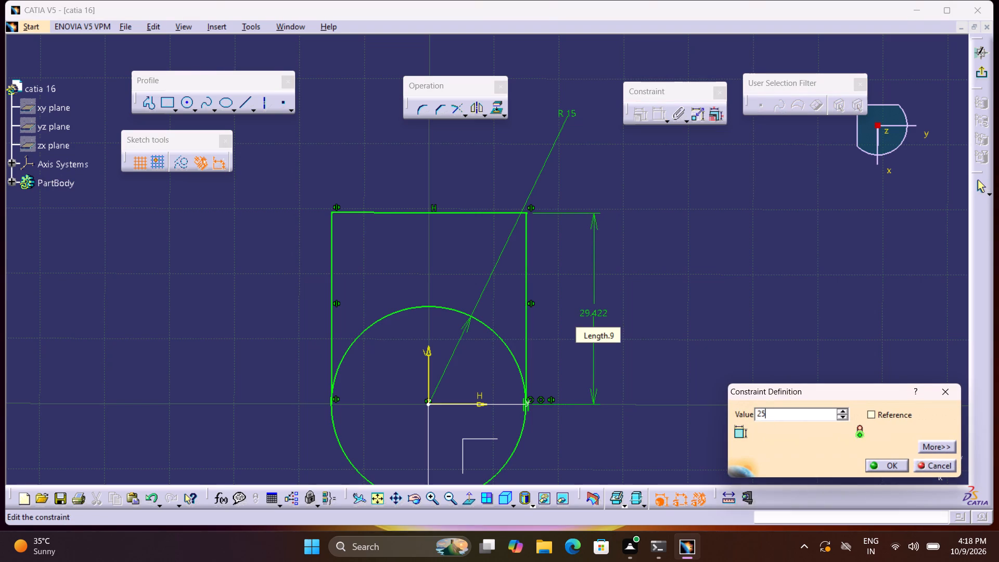
pyautogui.press('Return')
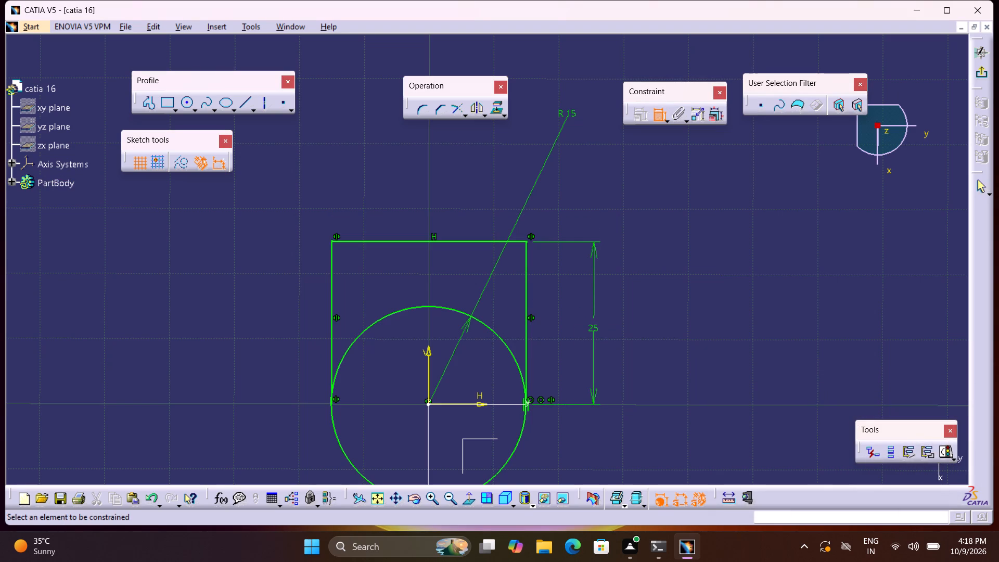
# Quick Trim the circle's upper arc inside the profile and exit the sketch.
pyautogui.moveTo(665, 283); pyautogui.dragTo(684, 293, button='middle')
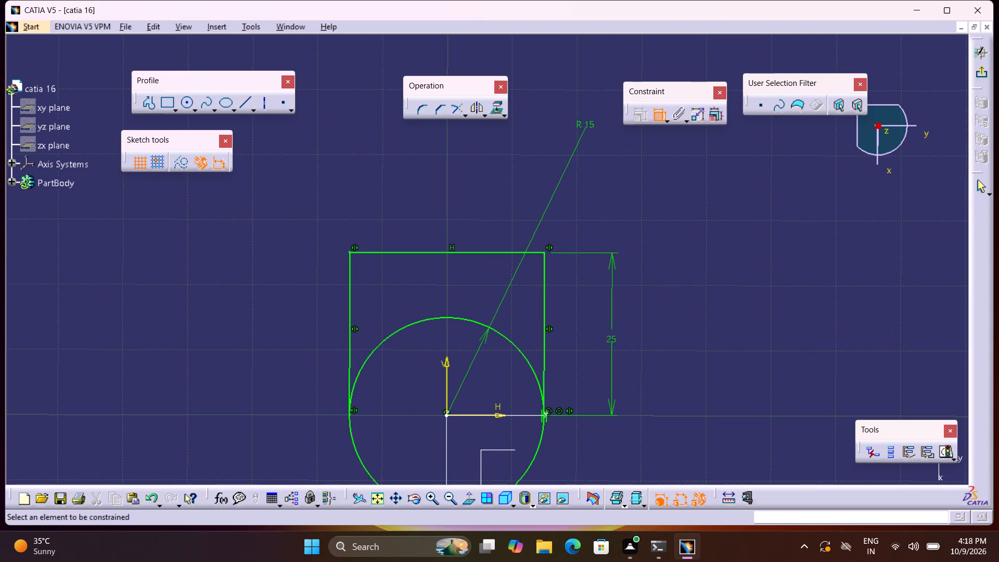
pyautogui.click(465, 111)
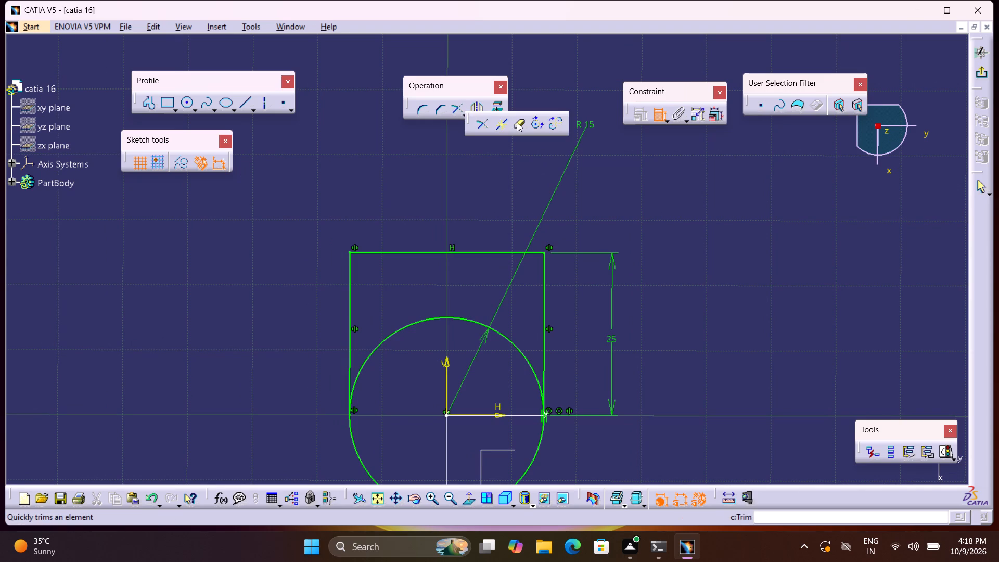
pyautogui.click(517, 123)
pyautogui.click(455, 319)
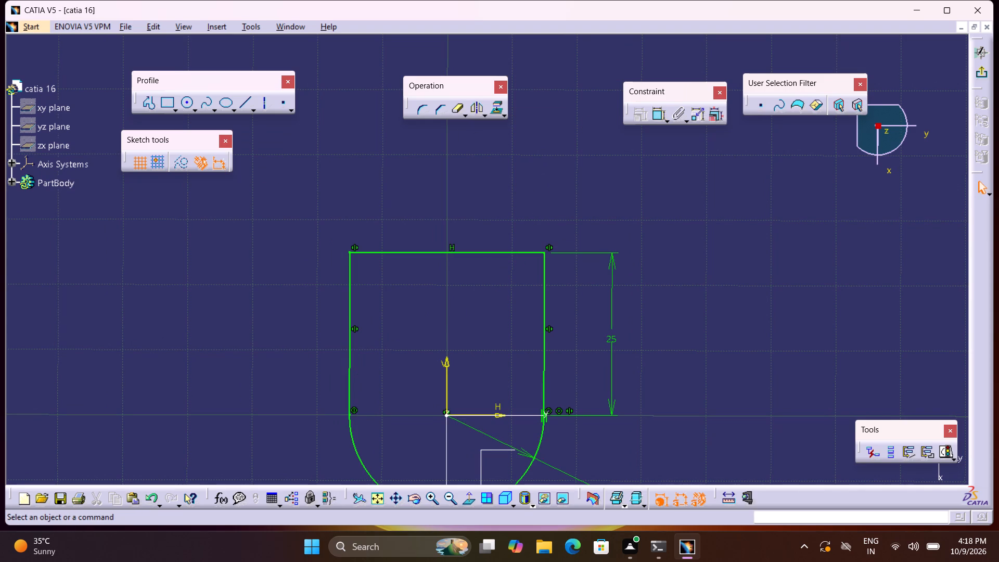
pyautogui.click(976, 71)
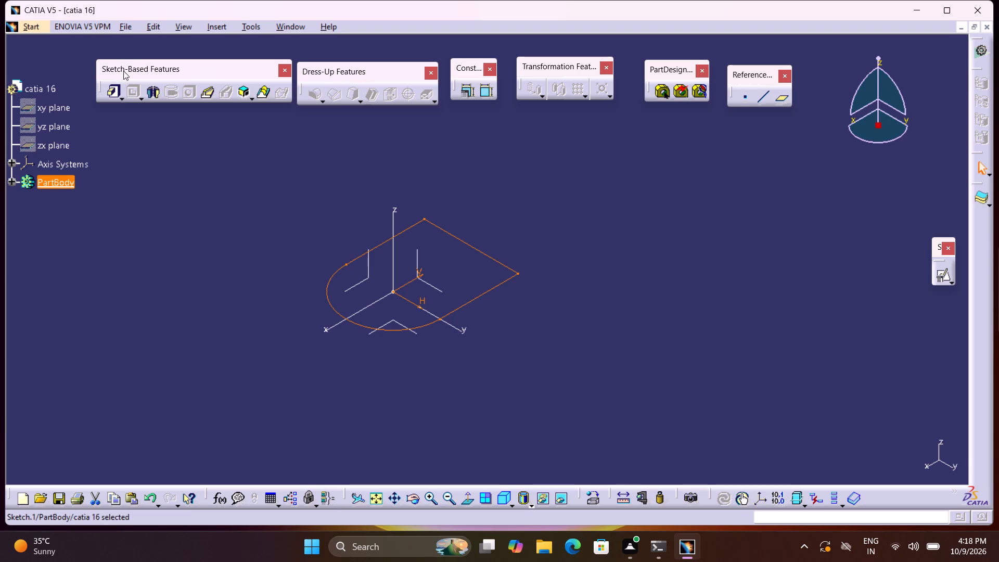
# Pad the rounded profile sketch to a length of 5 mm.
pyautogui.click(114, 92)
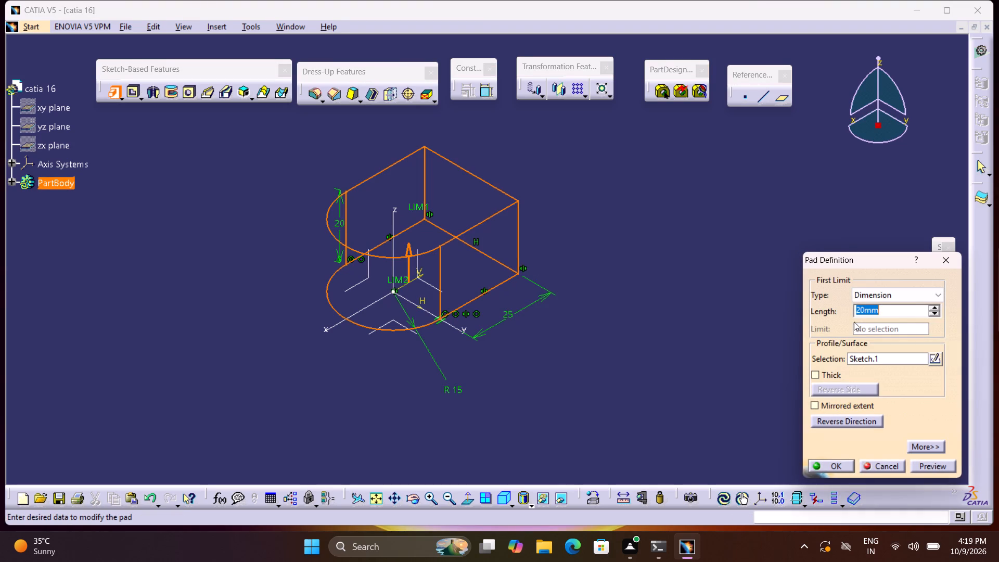
pyautogui.press('5')
pyautogui.press('Return')
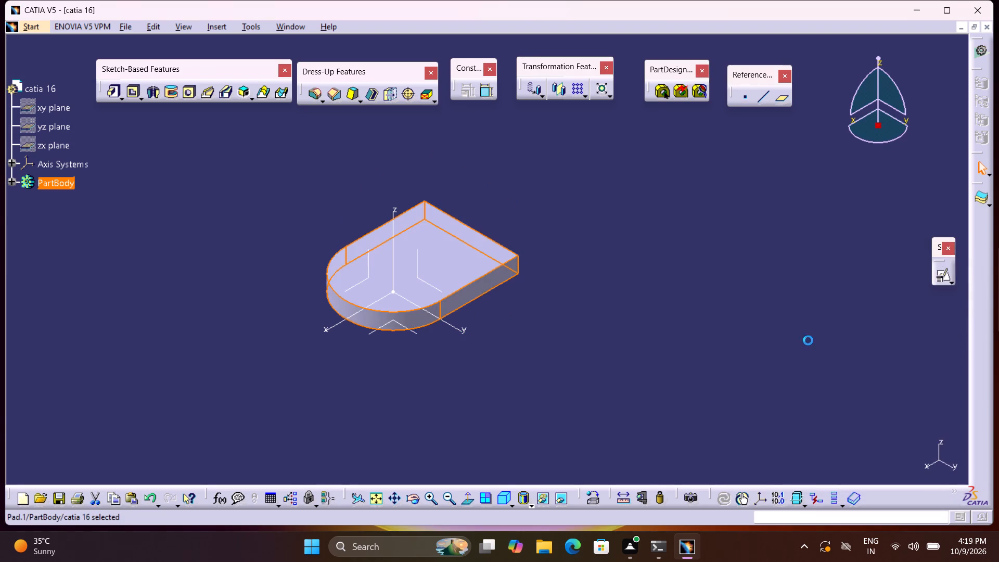
pyautogui.click(808, 340)
# Create a positioned sketch on the pad's top face with the V direction reversed and the axes swapped.
pyautogui.moveTo(677, 225); pyautogui.dragTo(719, 260, button='middle')
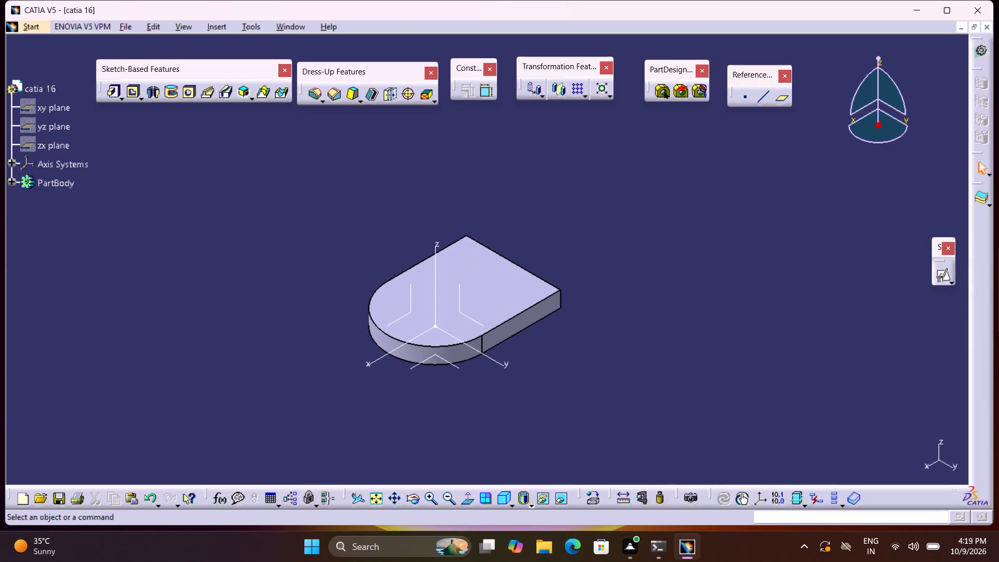
pyautogui.click(528, 289)
pyautogui.click(941, 276)
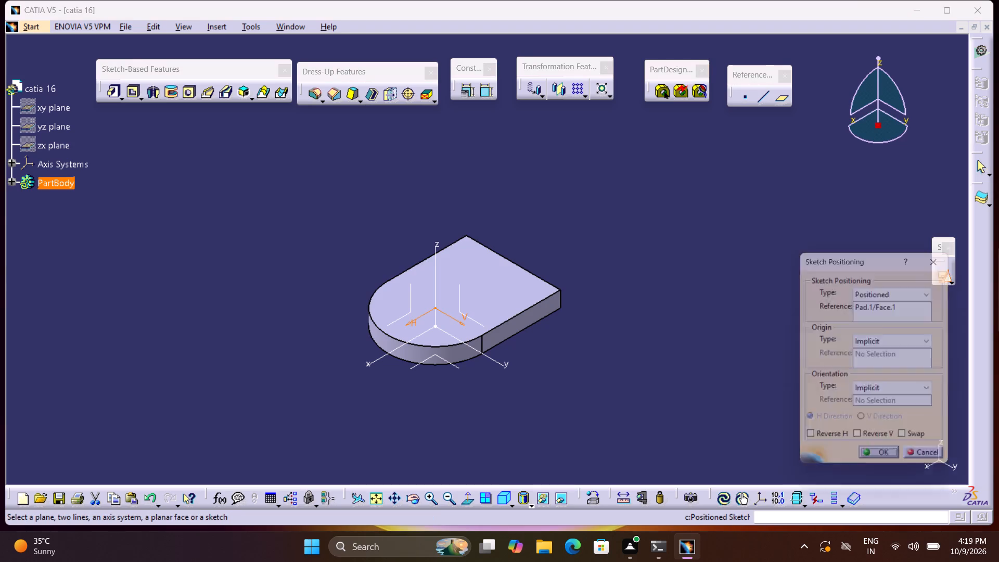
pyautogui.click(902, 439)
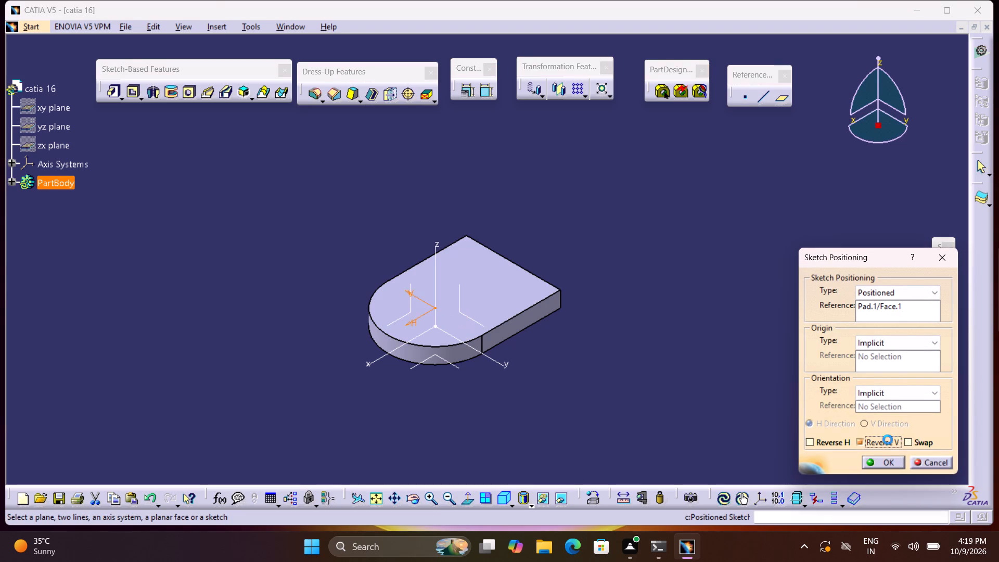
pyautogui.click(887, 440)
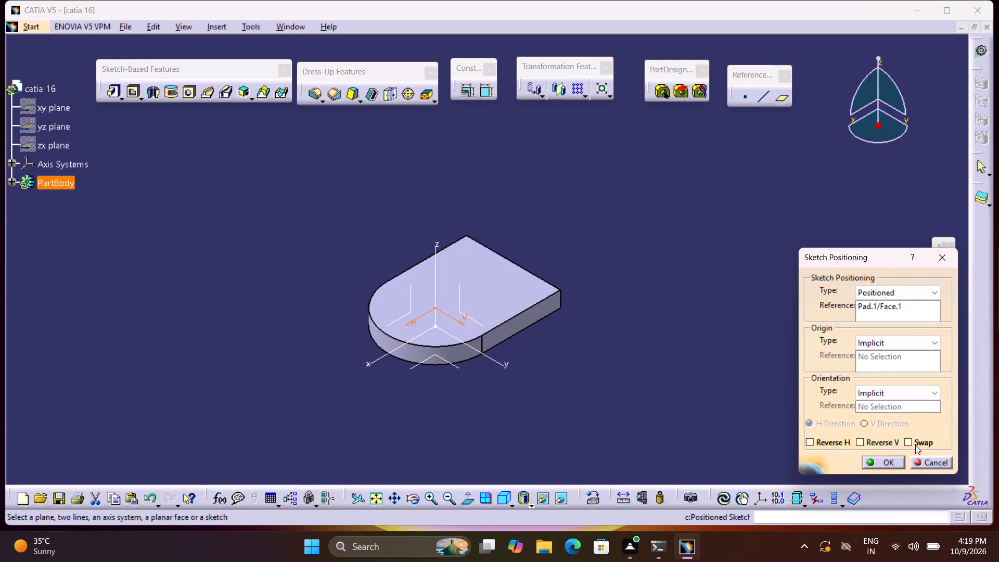
pyautogui.click(916, 445)
pyautogui.click(882, 444)
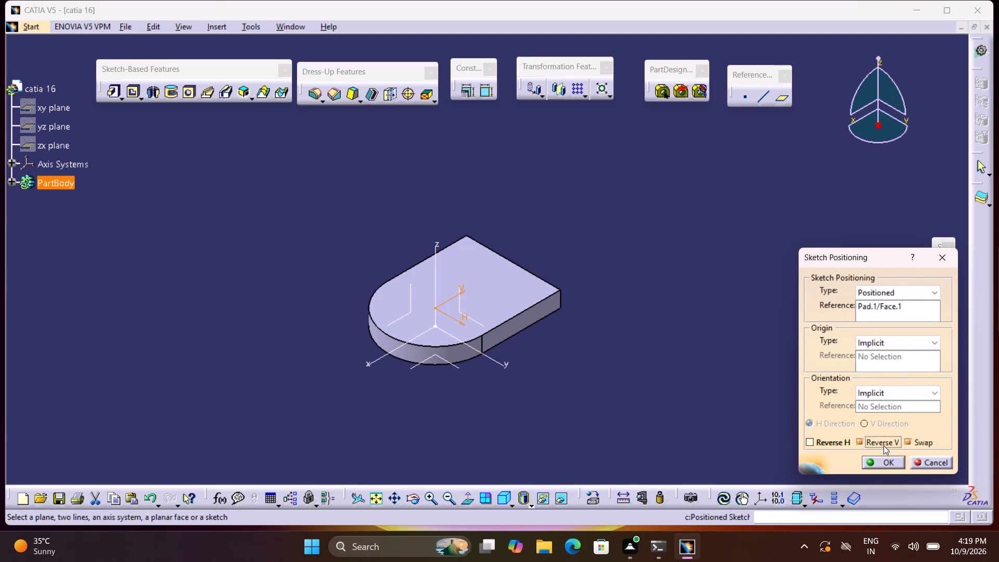
pyautogui.click(891, 465)
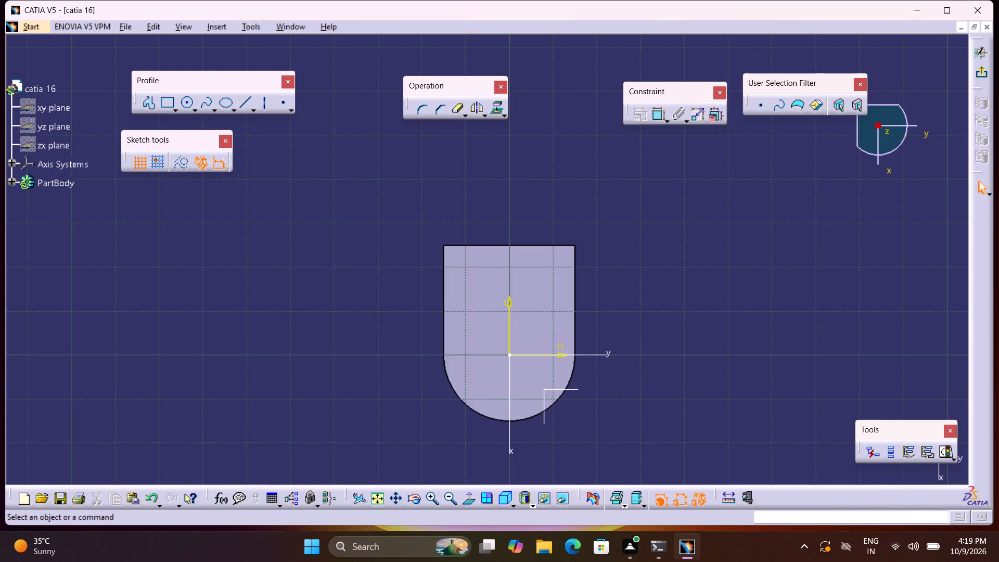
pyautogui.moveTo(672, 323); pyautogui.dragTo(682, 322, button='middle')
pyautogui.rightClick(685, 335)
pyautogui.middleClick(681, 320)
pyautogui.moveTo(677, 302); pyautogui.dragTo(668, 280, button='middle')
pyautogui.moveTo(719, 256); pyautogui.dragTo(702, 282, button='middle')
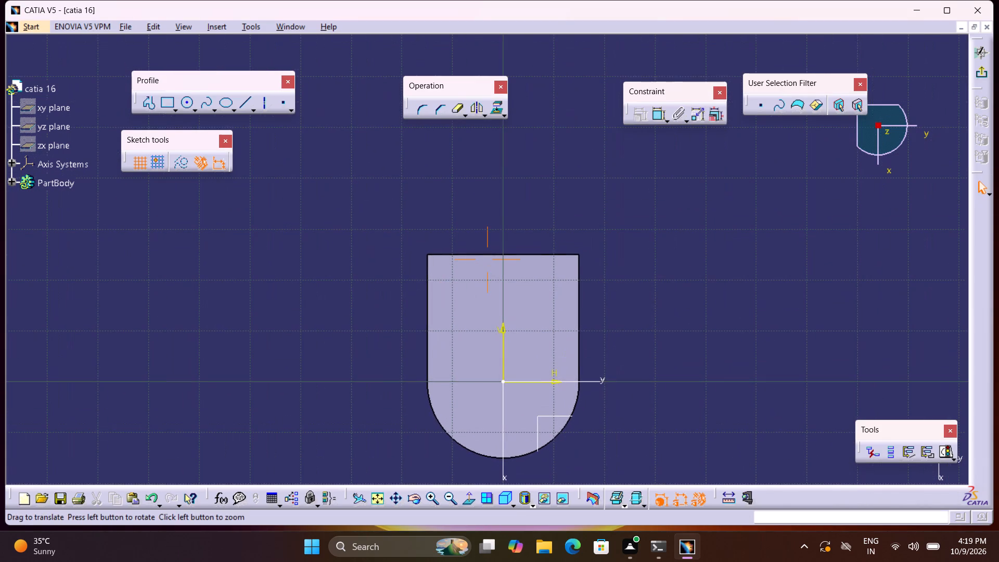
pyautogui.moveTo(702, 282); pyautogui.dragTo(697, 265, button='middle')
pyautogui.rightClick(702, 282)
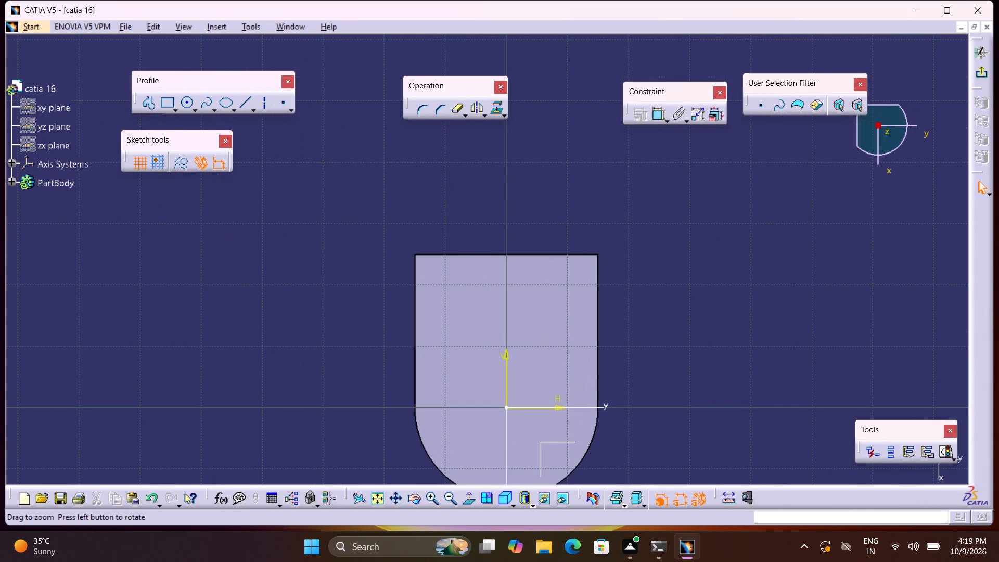
# Sketch a rectangle about 22 mm by 5.6 mm inside the pad's top face near its straight end edge.
pyautogui.click(165, 103)
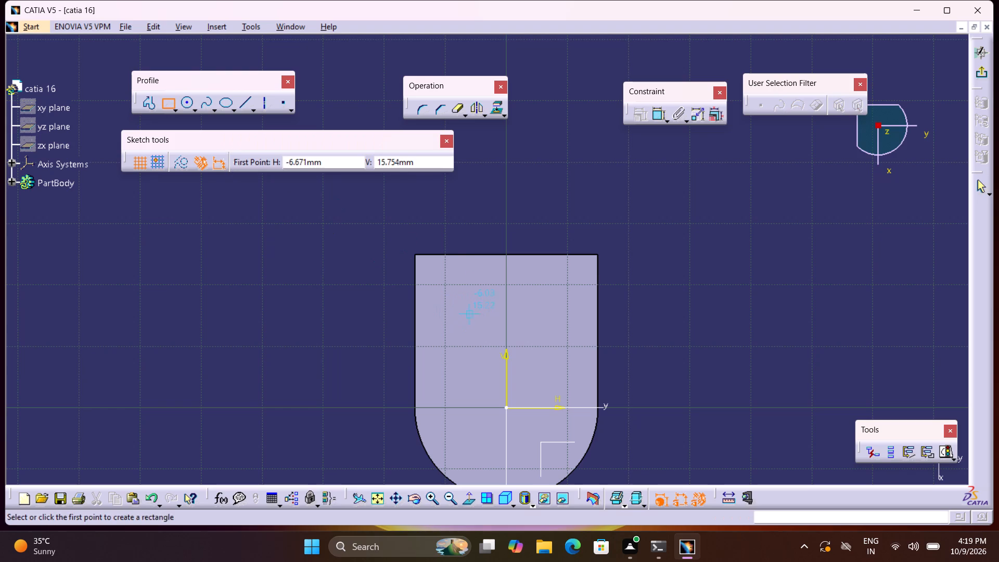
pyautogui.click(446, 277)
pyautogui.click(582, 314)
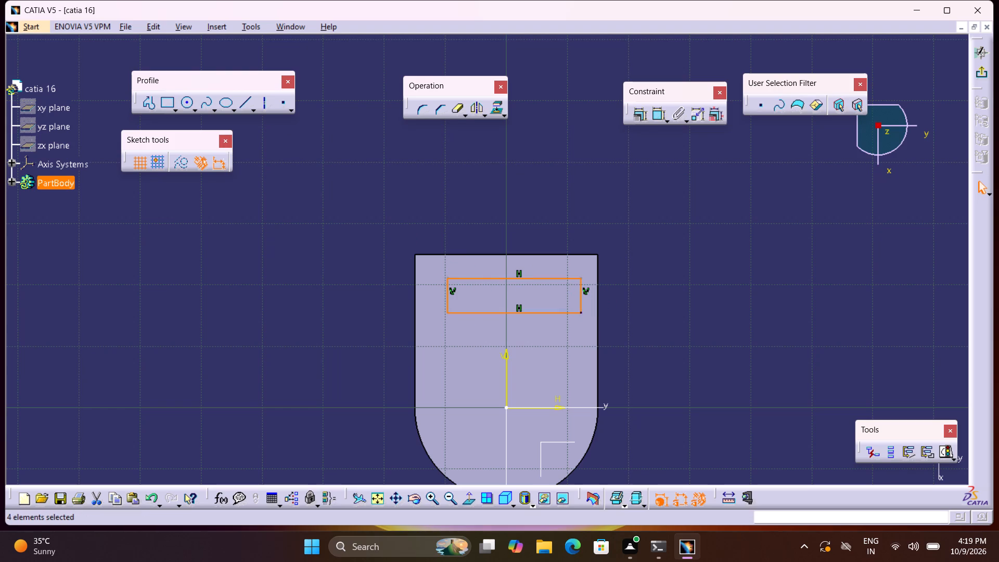
# Make the rectangle's outer long line coincident with the pad's straight end edge.
pyautogui.click(658, 116)
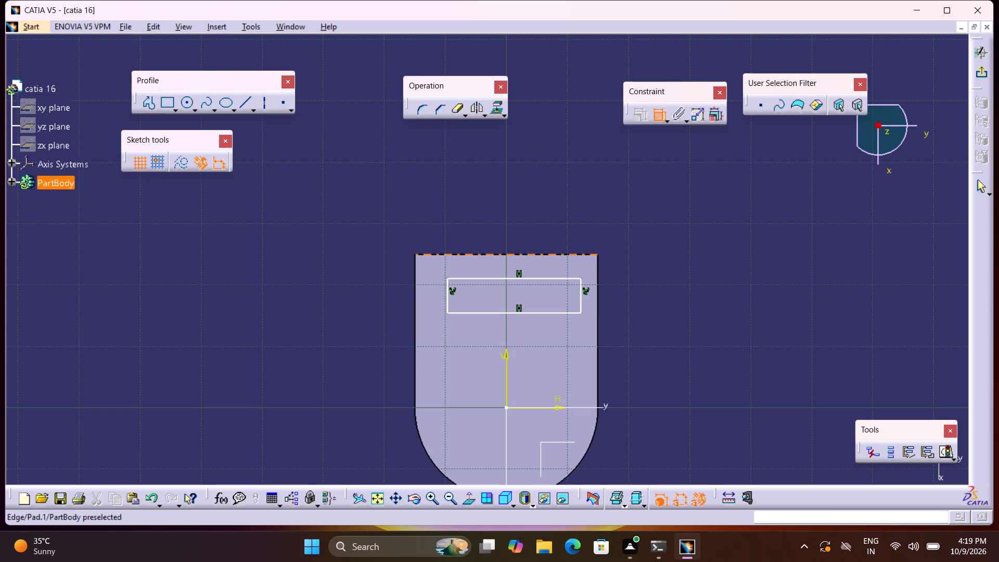
pyautogui.click(544, 279)
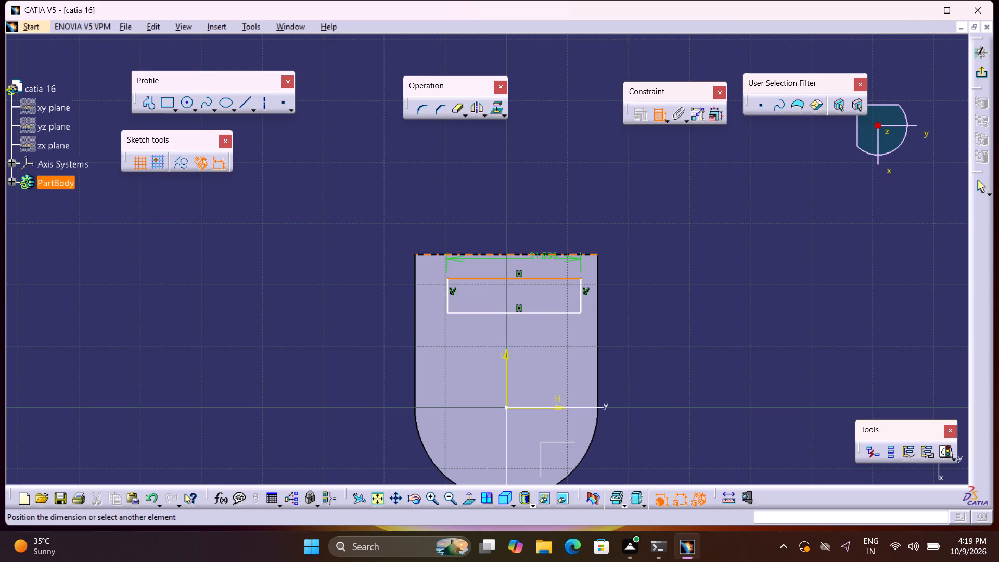
pyautogui.click(543, 256)
pyautogui.rightClick(540, 227)
pyautogui.click(600, 335)
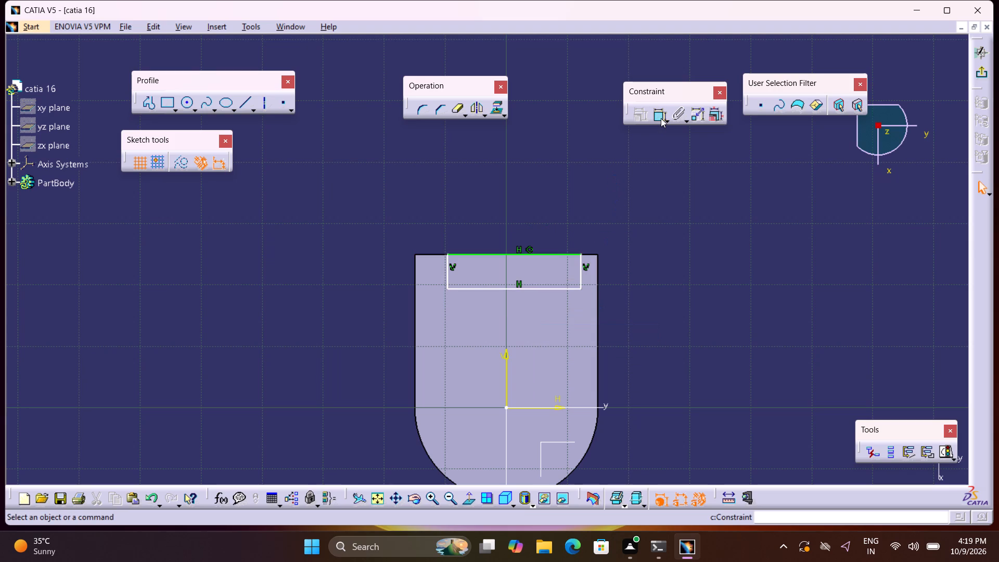
# Constrain the length of the rectangle's inner long line and set it to 30 mm.
pyautogui.doubleClick(661, 118)
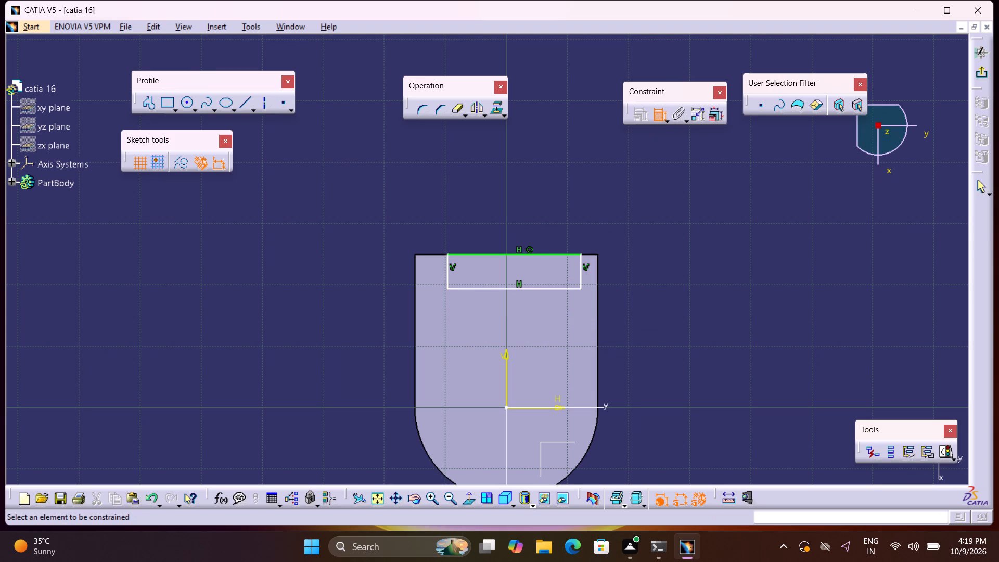
pyautogui.click(533, 287)
pyautogui.click(520, 221)
pyautogui.doubleClick(530, 218)
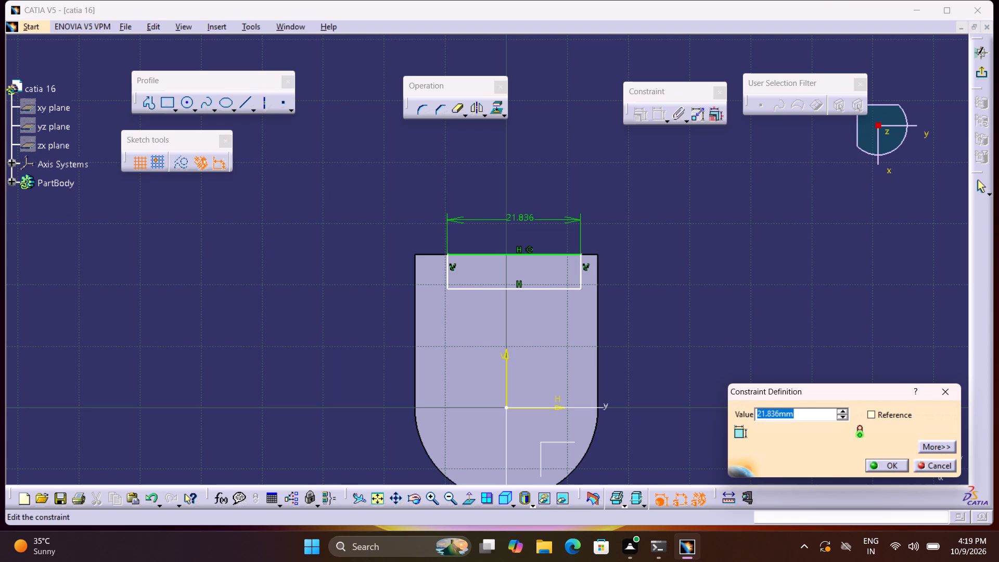
pyautogui.write('30')
pyautogui.press('Return')
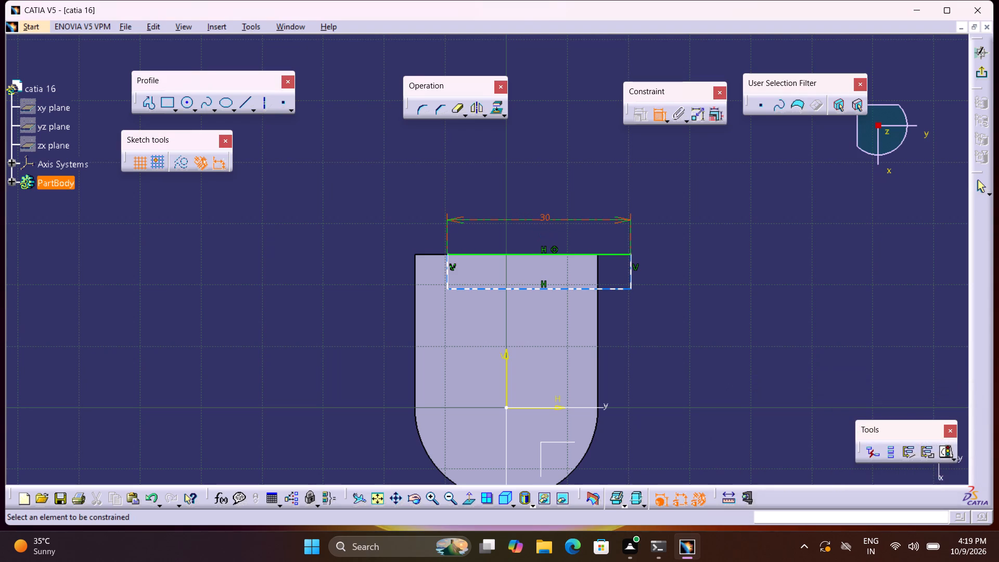
# Make the rectangle's short line on the positive H side coincident with the pad's side edge and exit the sketch.
pyautogui.click(631, 269)
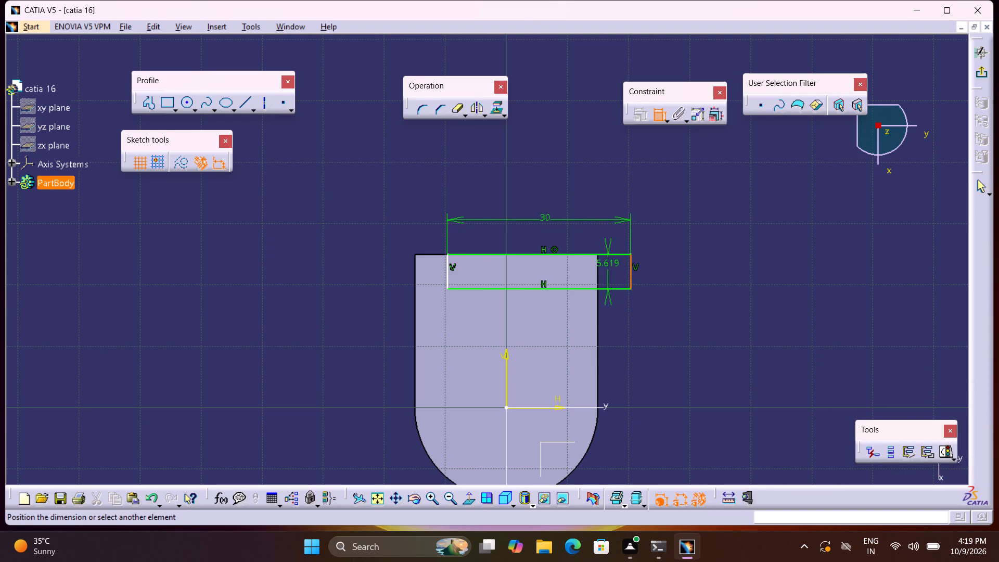
pyautogui.click(597, 266)
pyautogui.rightClick(597, 268)
pyautogui.click(654, 443)
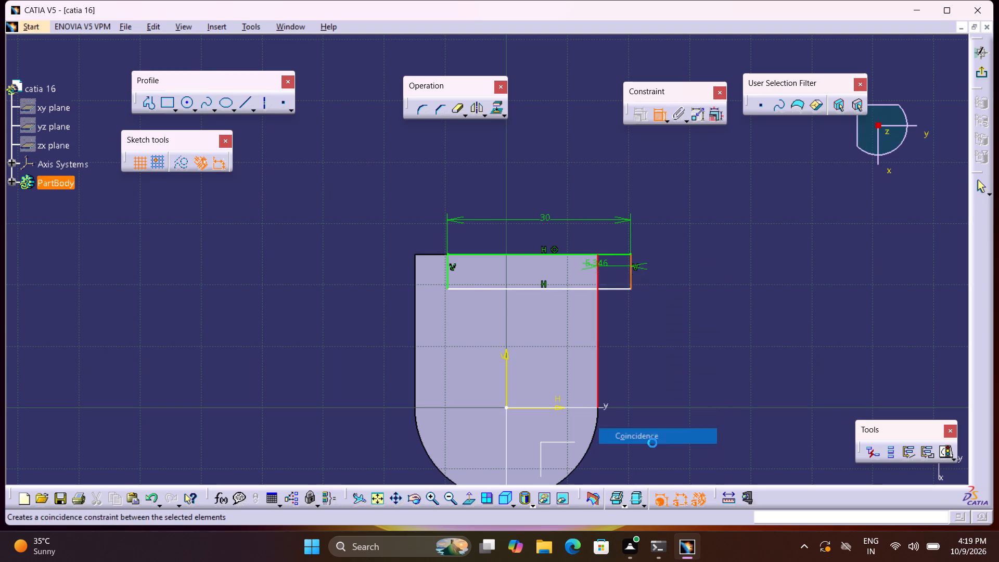
pyautogui.click(983, 76)
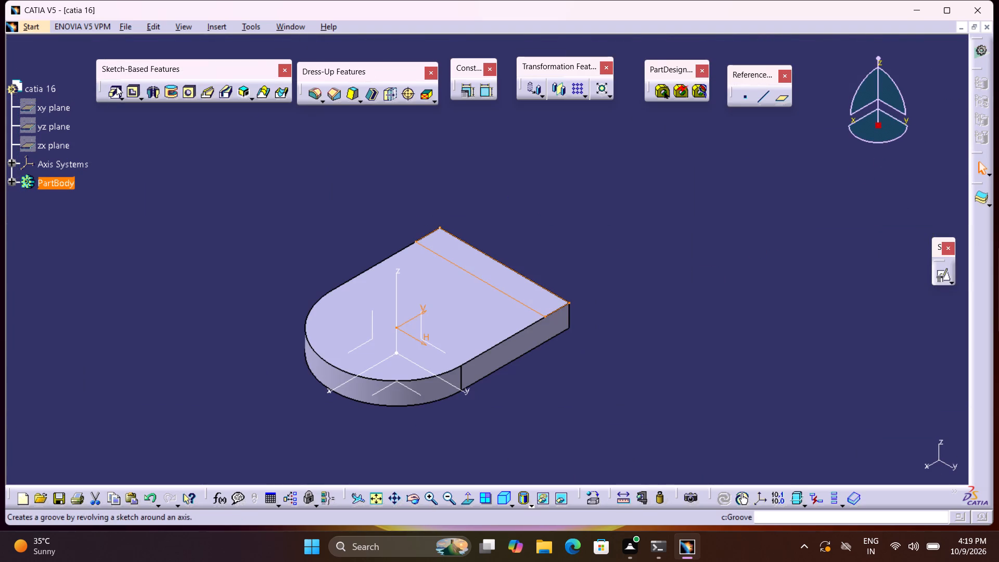
# Pad the rectangle sketch to a length of 23 mm as an upright wall.
pyautogui.click(116, 87)
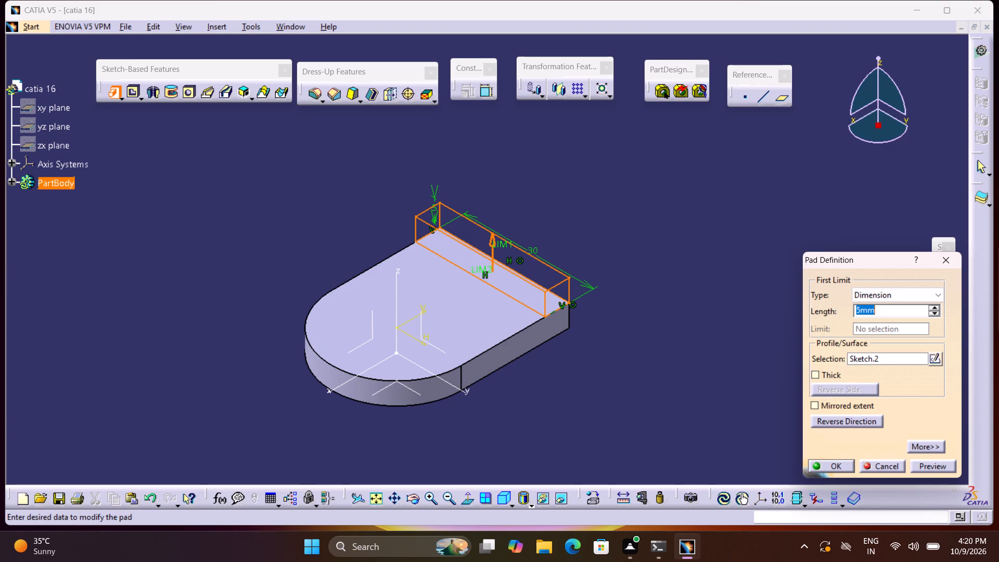
pyautogui.write('23')
pyautogui.click(840, 468)
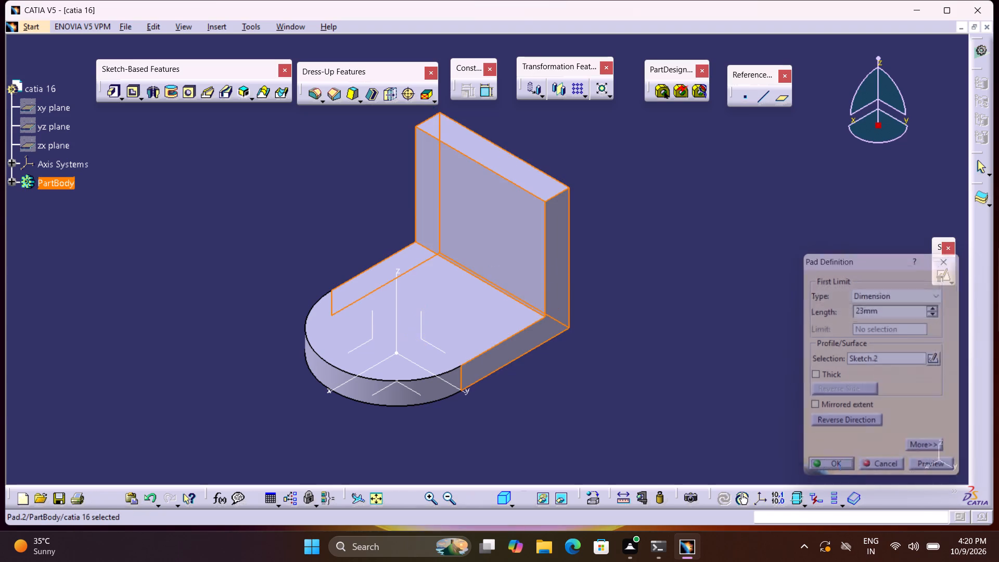
pyautogui.click(761, 422)
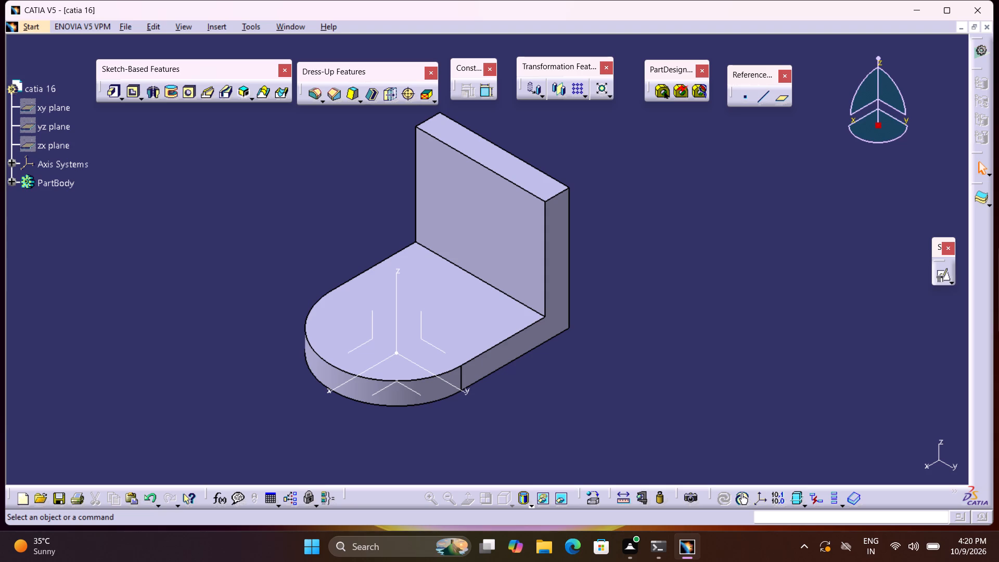
# Create a positioned sketch on the flat outer back face of the upright wall, keeping the implicit origin and orientation.
pyautogui.moveTo(681, 254); pyautogui.dragTo(627, 269, button='middle')
pyautogui.moveTo(681, 228); pyautogui.dragTo(547, 242, button='middle')
pyautogui.moveTo(674, 226); pyautogui.dragTo(547, 242, button='right')
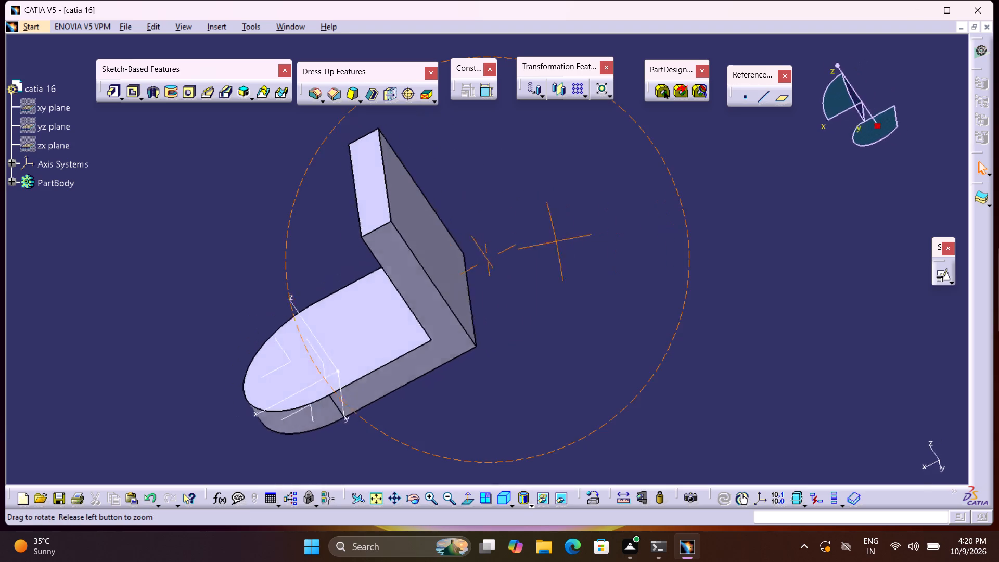
pyautogui.moveTo(547, 242); pyautogui.dragTo(488, 258, button='right')
pyautogui.moveTo(547, 242); pyautogui.dragTo(482, 259, button='middle')
pyautogui.click(458, 248)
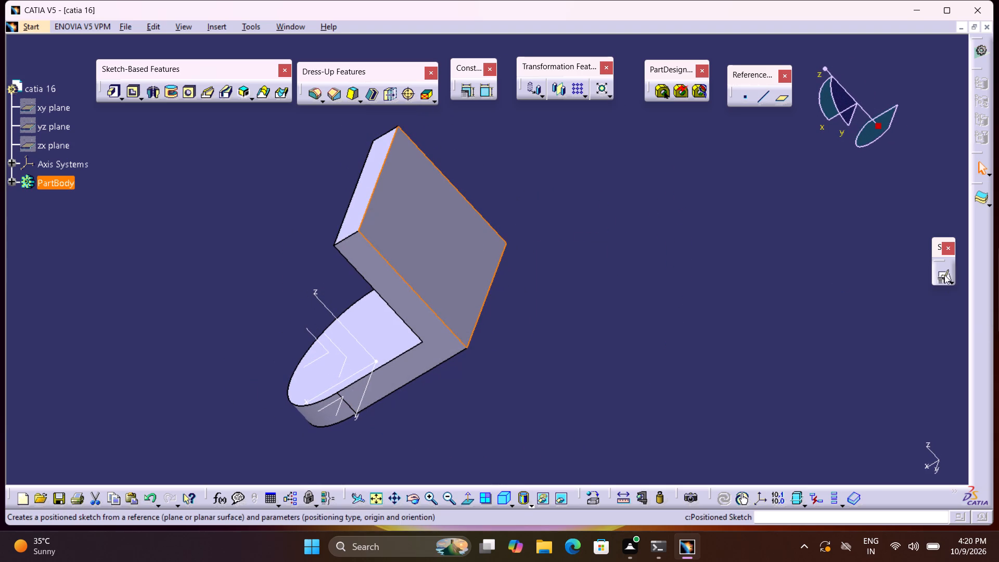
pyautogui.click(946, 271)
pyautogui.click(887, 462)
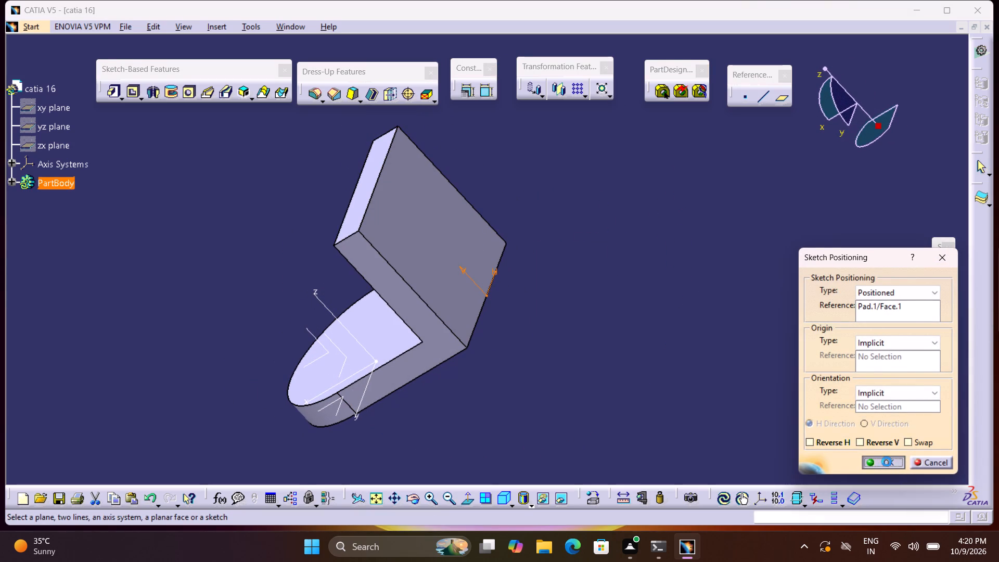
# Sketch a circle of about 4.5 mm radius centred on the V axis in the upper part of the wall face.
pyautogui.moveTo(689, 312); pyautogui.dragTo(767, 442, button='middle')
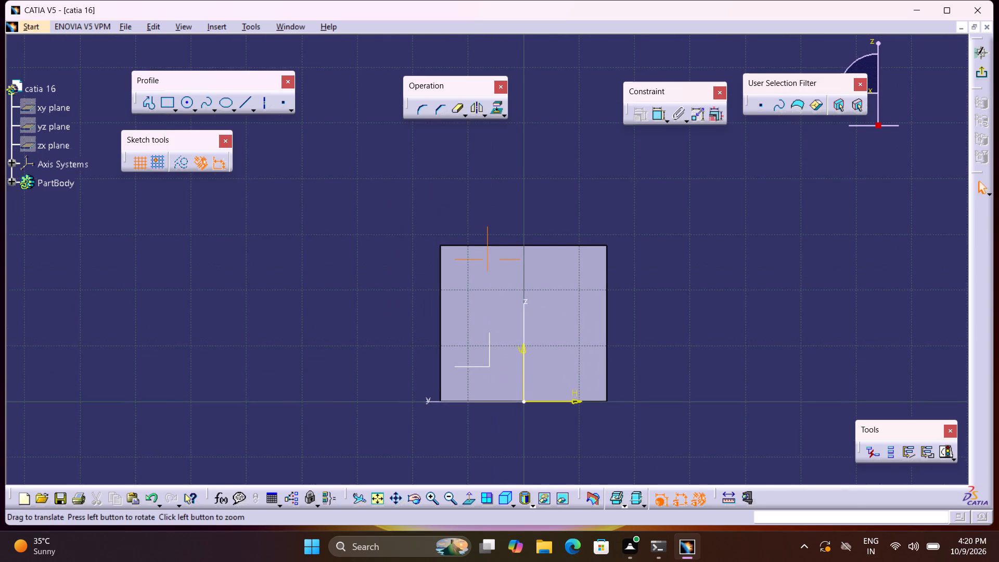
pyautogui.moveTo(767, 442); pyautogui.dragTo(732, 387, button='middle')
pyautogui.rightClick(767, 442)
pyautogui.moveTo(829, 286); pyautogui.dragTo(772, 303, button='middle')
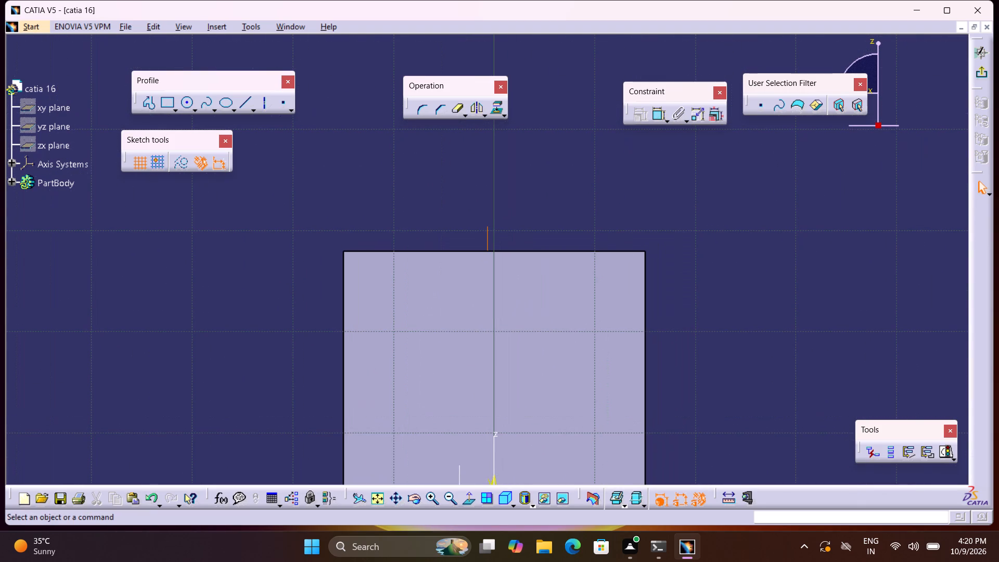
pyautogui.click(190, 99)
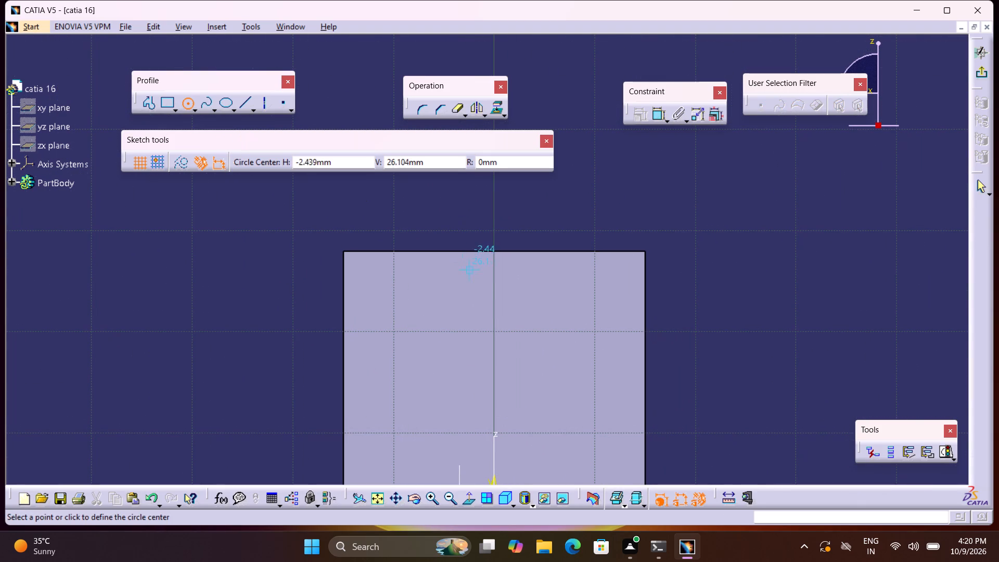
pyautogui.click(494, 319)
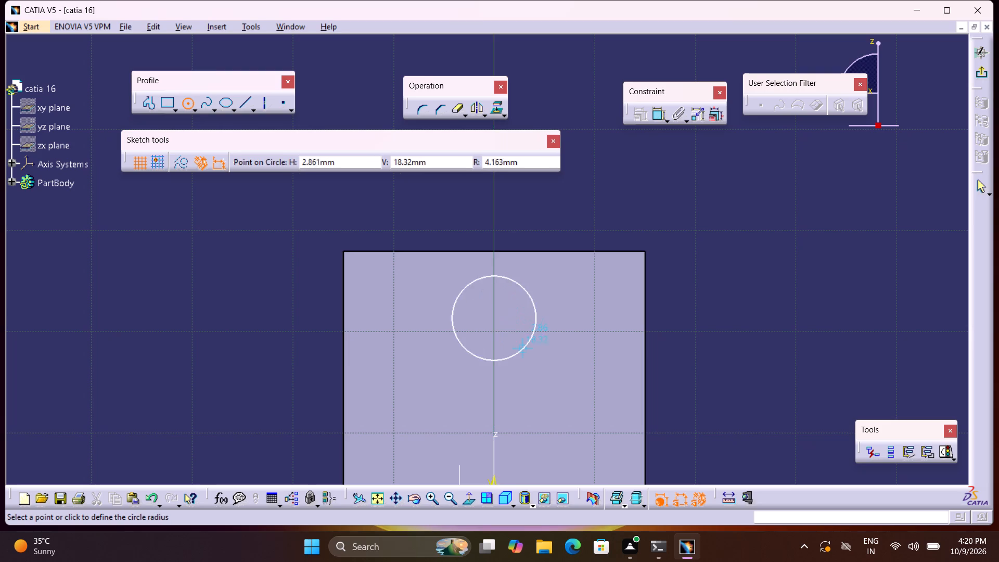
pyautogui.click(526, 352)
# Dimension the circle's radius and set it to 6 mm.
pyautogui.click(653, 119)
pyautogui.click(699, 277)
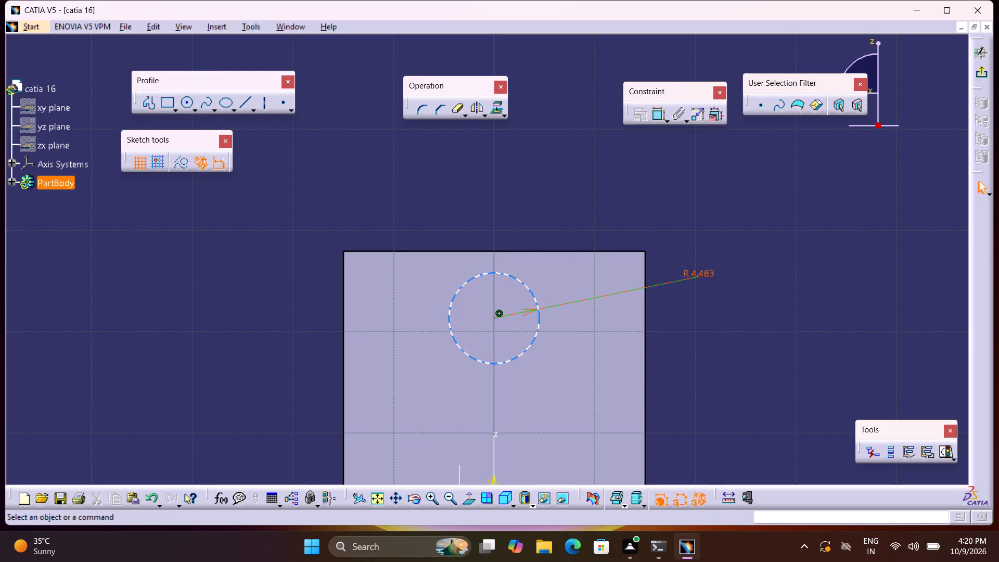
pyautogui.doubleClick(705, 275)
pyautogui.press('6')
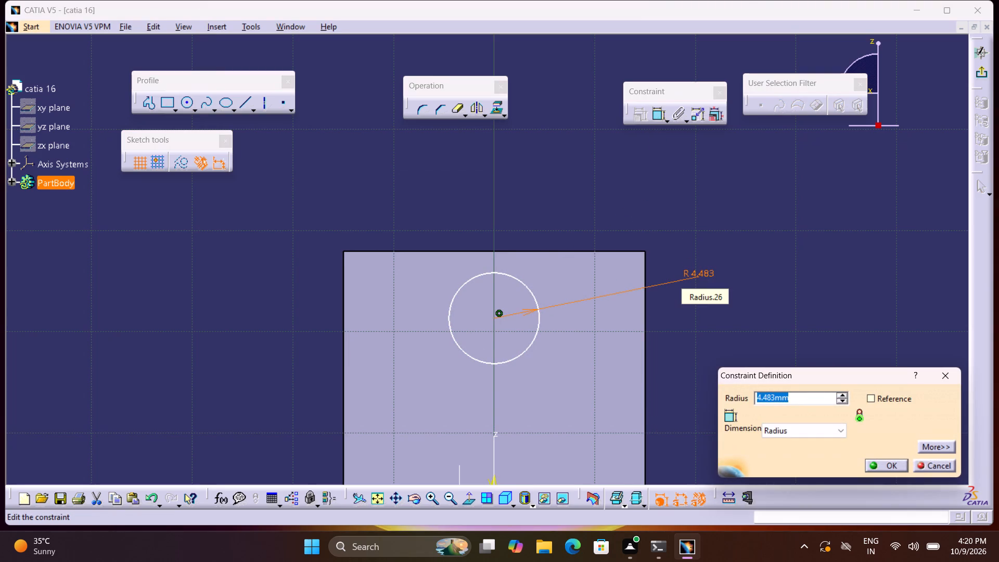
pyautogui.press('Return')
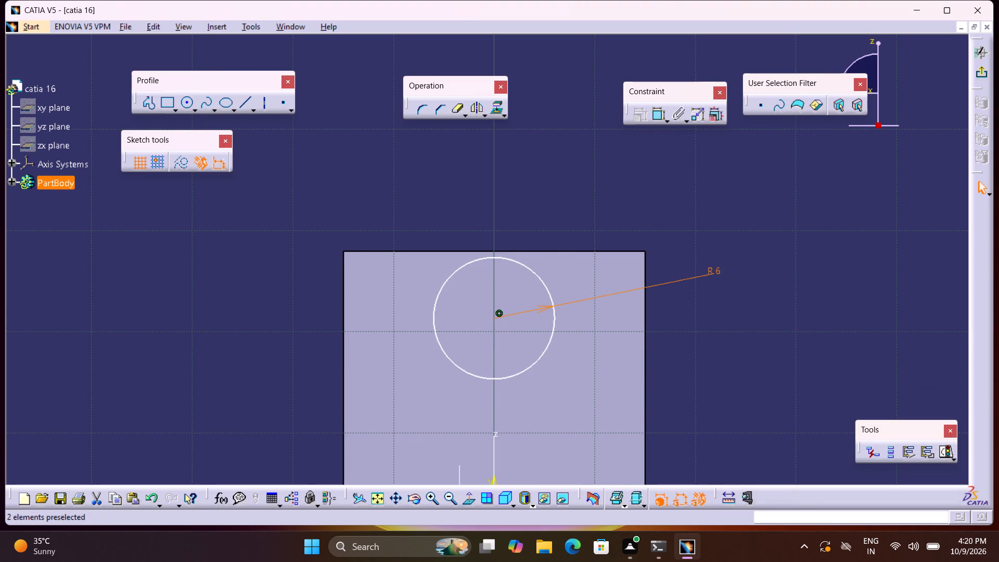
# Constrain the distance between the circle's centre and the wall's top edge to 10 mm.
pyautogui.doubleClick(659, 116)
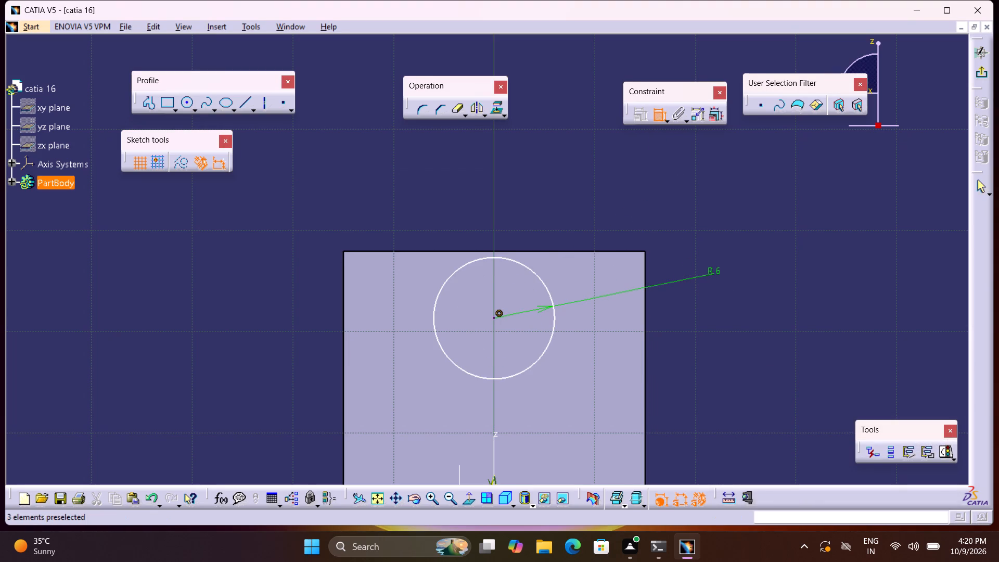
pyautogui.click(496, 317)
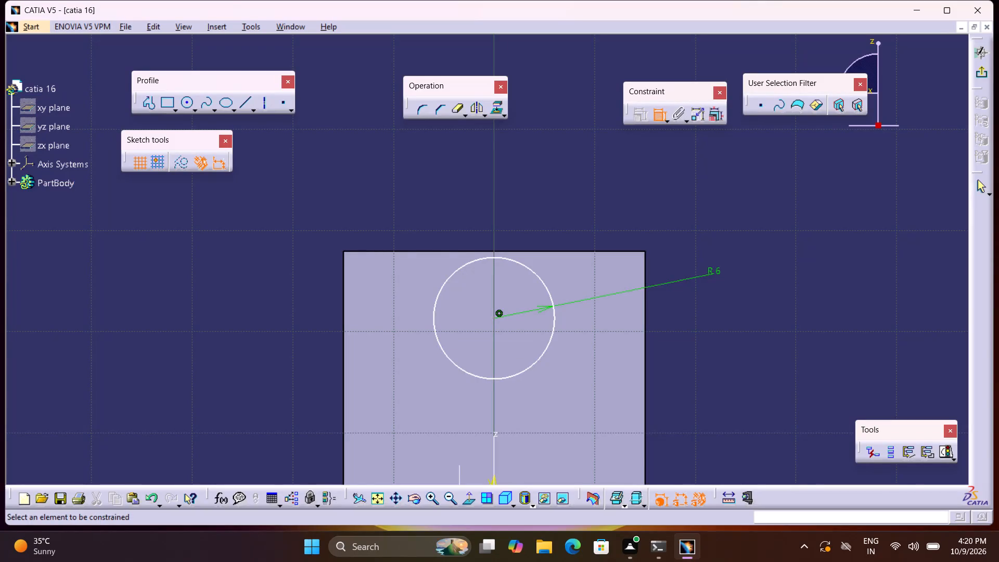
pyautogui.click(557, 252)
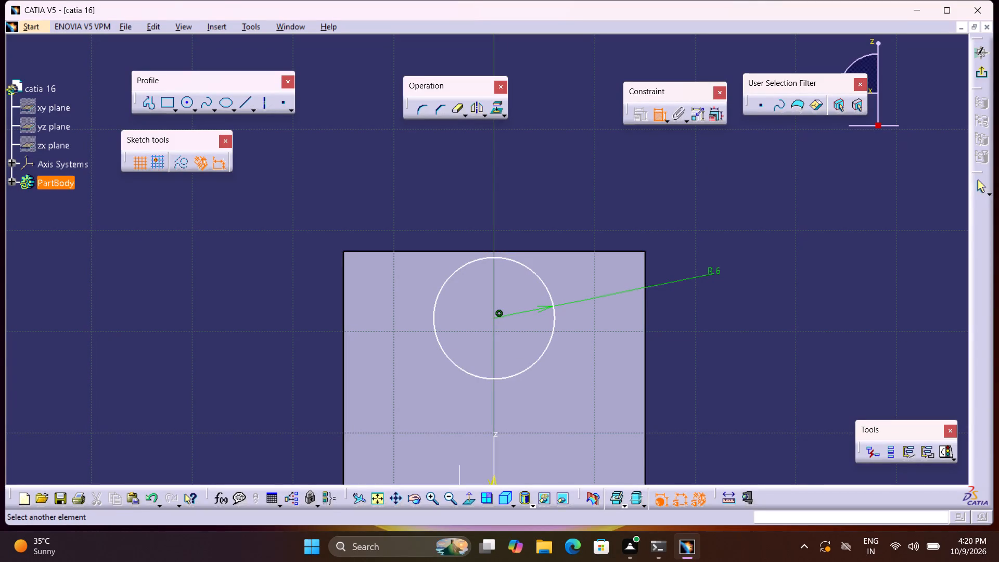
pyautogui.click(495, 318)
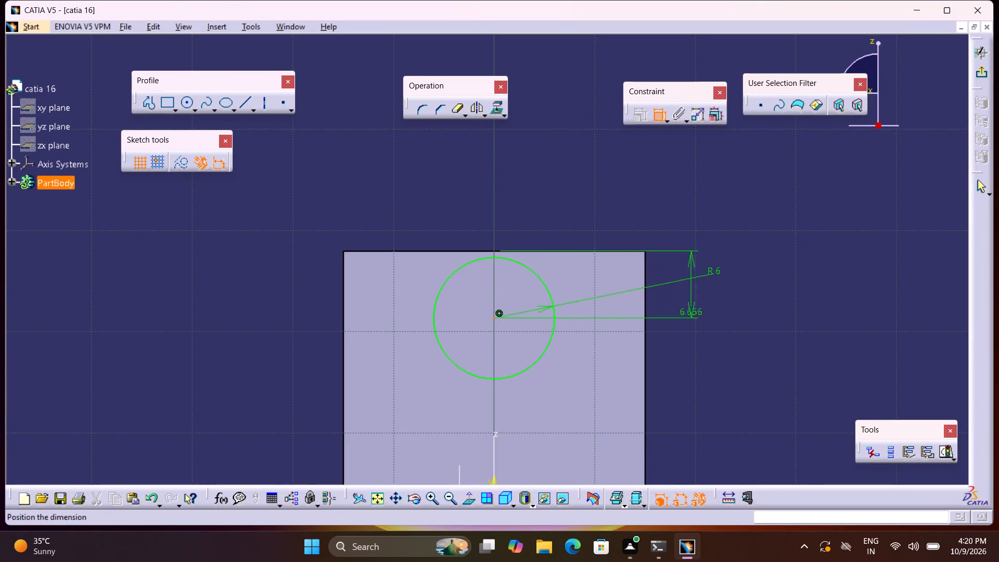
pyautogui.click(760, 306)
pyautogui.doubleClick(765, 302)
pyautogui.write('10')
pyautogui.press('Return')
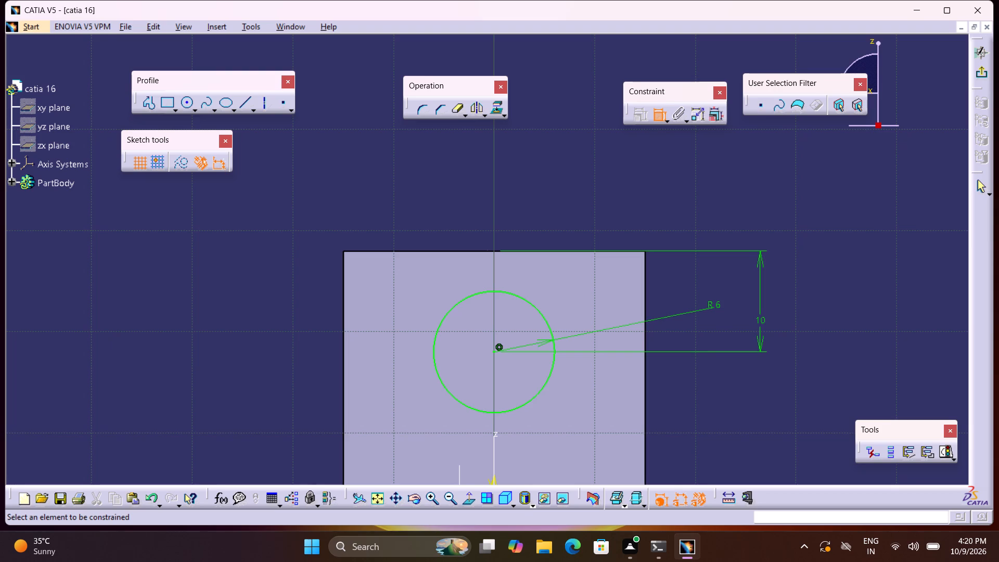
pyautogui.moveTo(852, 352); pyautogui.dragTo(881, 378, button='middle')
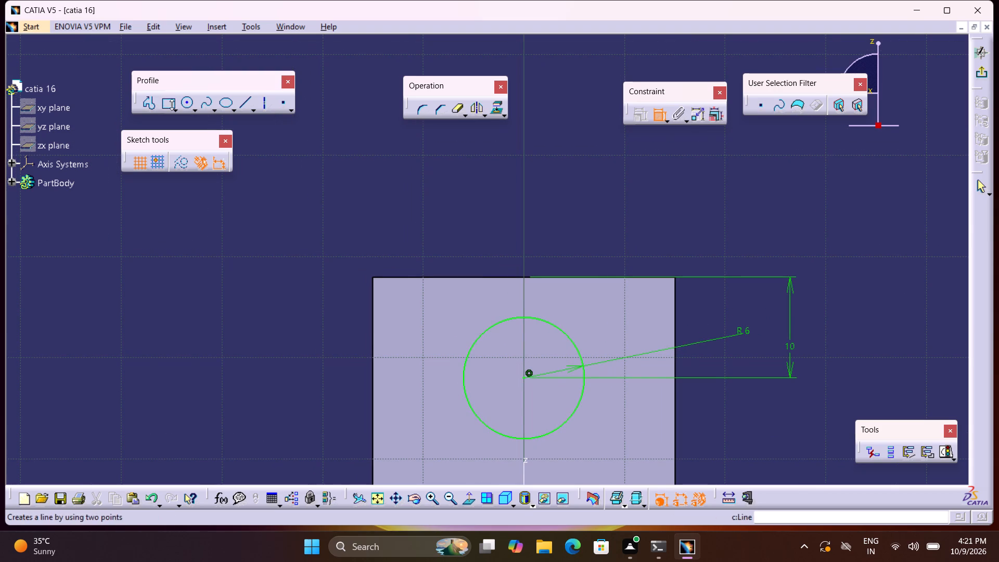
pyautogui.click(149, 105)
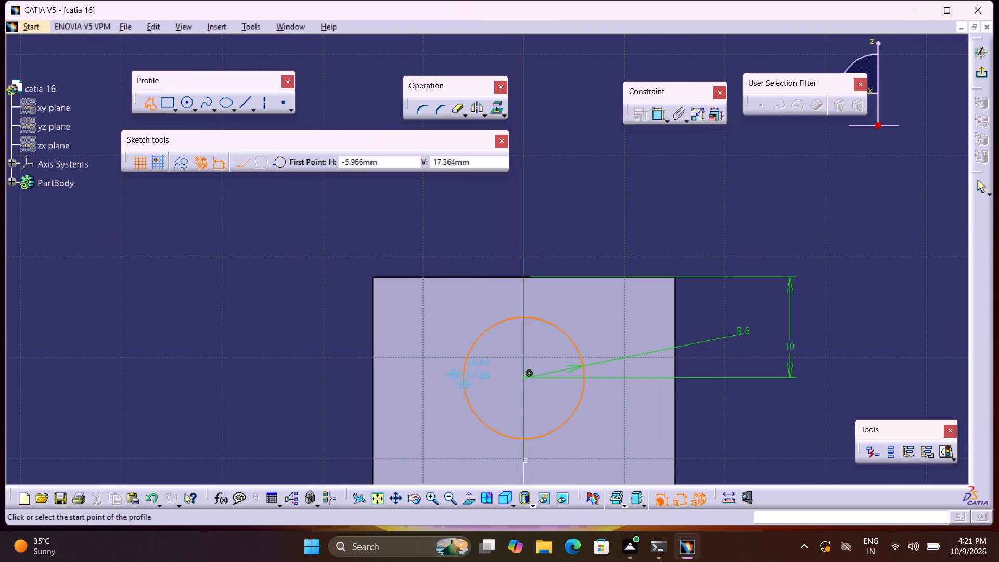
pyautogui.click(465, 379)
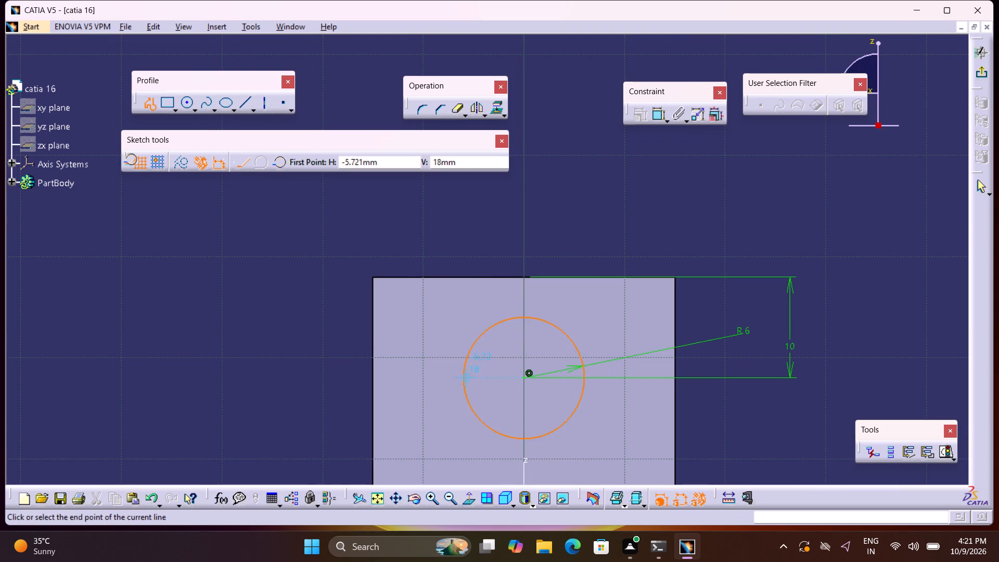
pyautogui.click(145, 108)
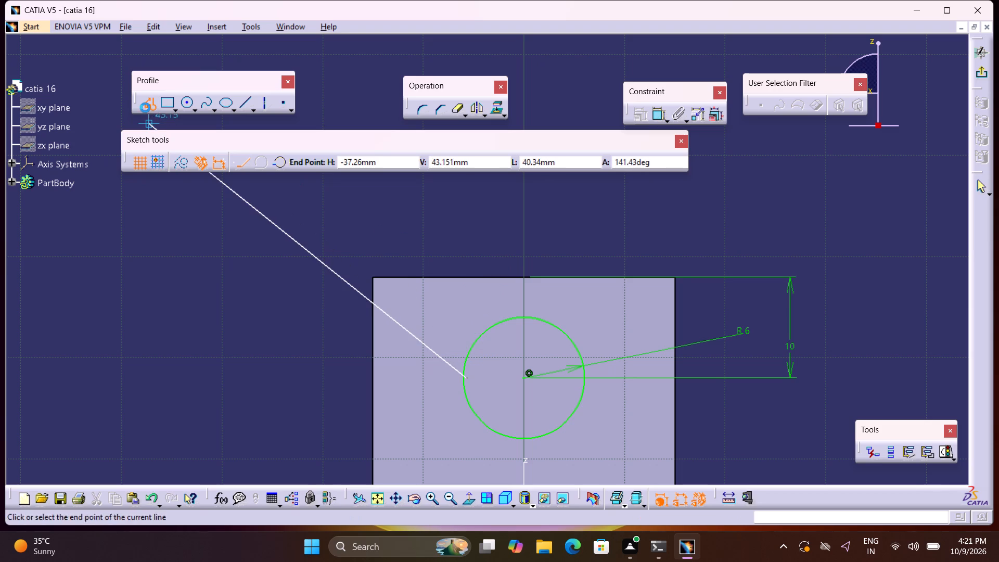
# Draw a vertical profile line about 10 mm long from the circle's leftmost point to just above the wall's top edge.
pyautogui.click(151, 108)
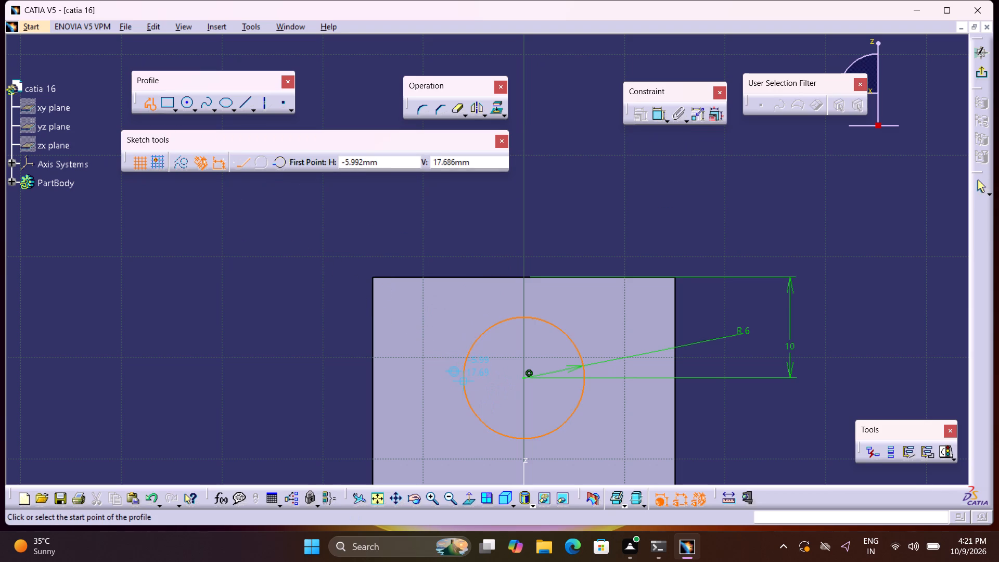
pyautogui.click(464, 376)
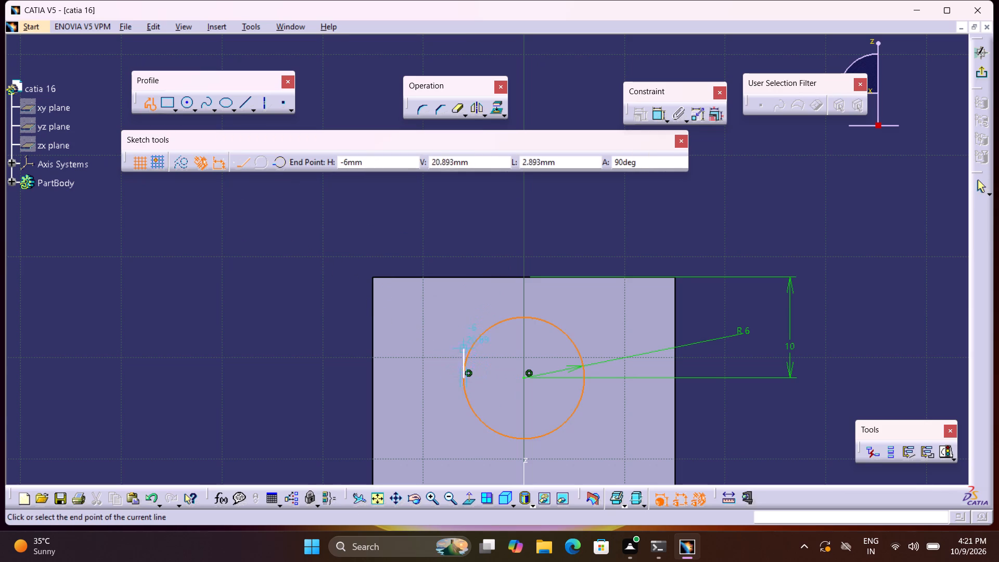
pyautogui.click(468, 273)
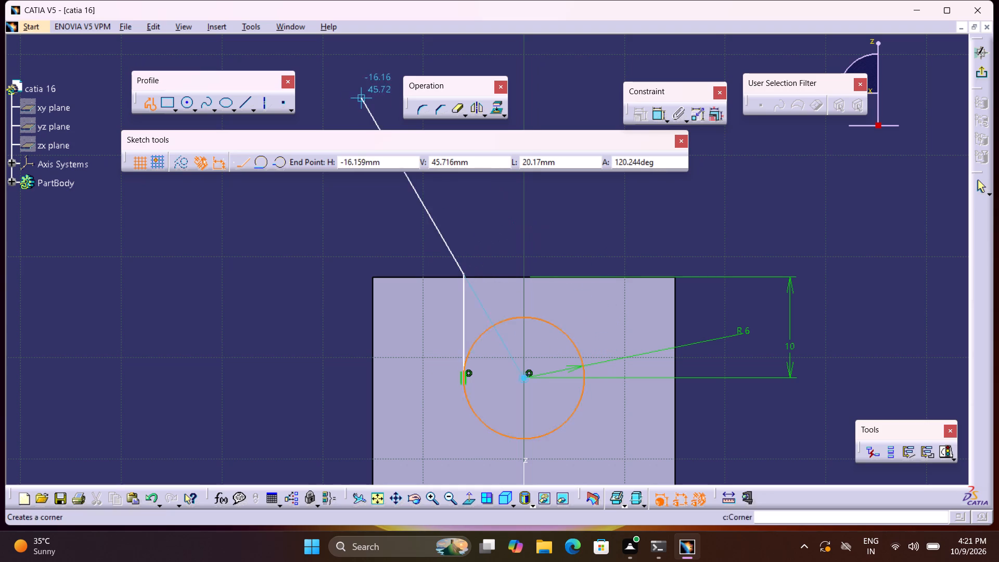
# Mirror the vertical line about the sketch's V axis.
pyautogui.click(475, 105)
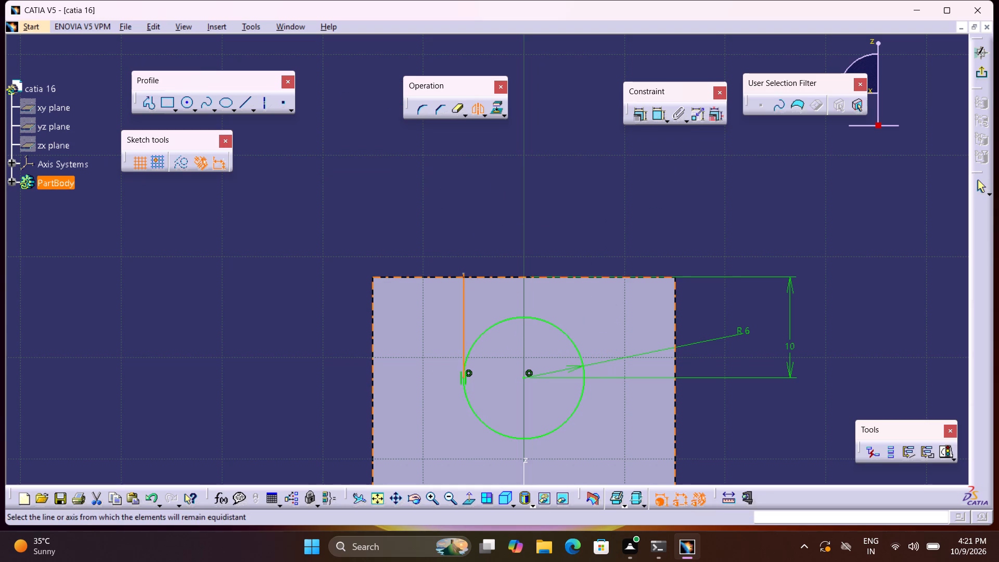
pyautogui.click(522, 470)
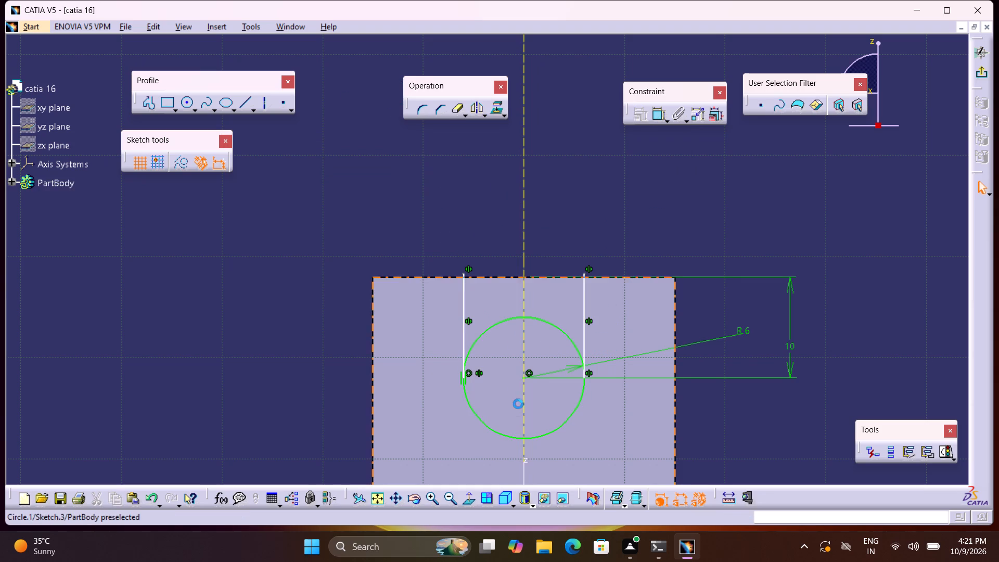
# Join the upper ends of the two vertical lines with a 12 mm horizontal profile line.
pyautogui.click(148, 100)
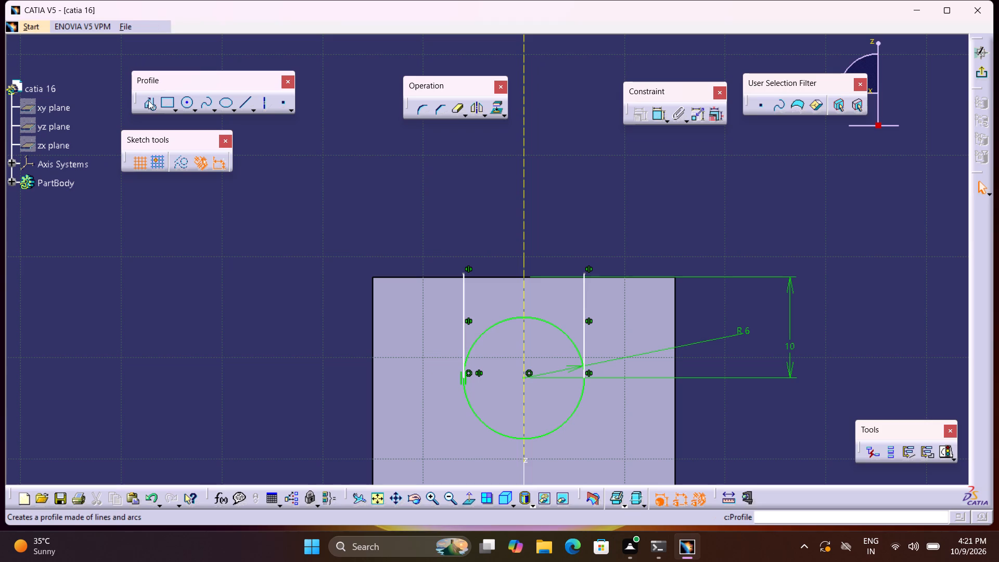
pyautogui.click(464, 275)
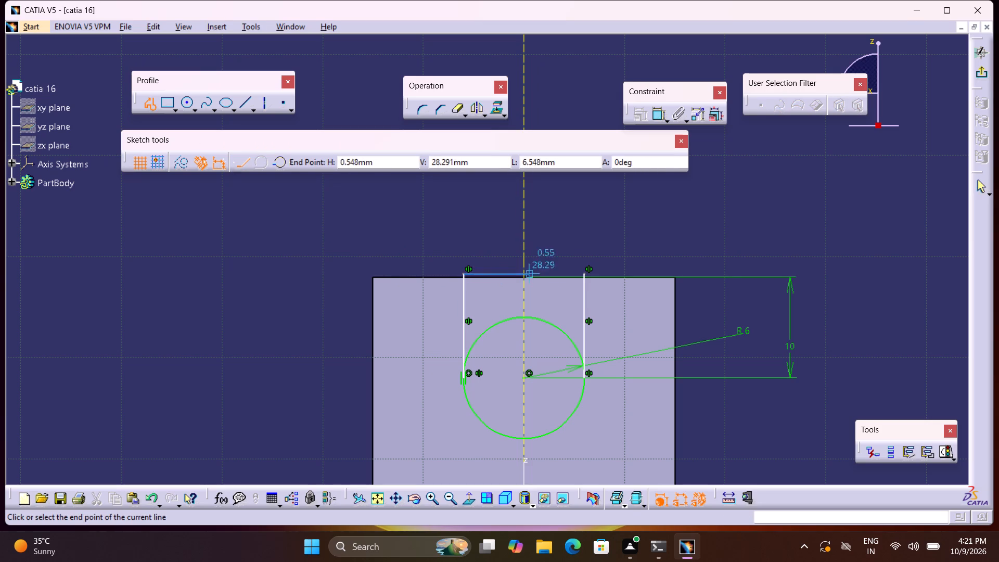
pyautogui.click(584, 274)
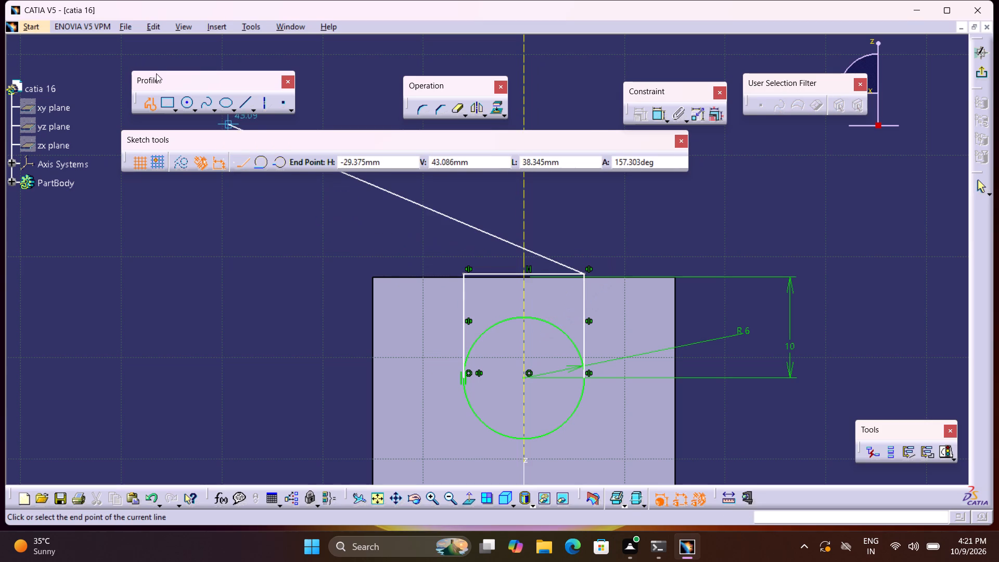
pyautogui.click(150, 105)
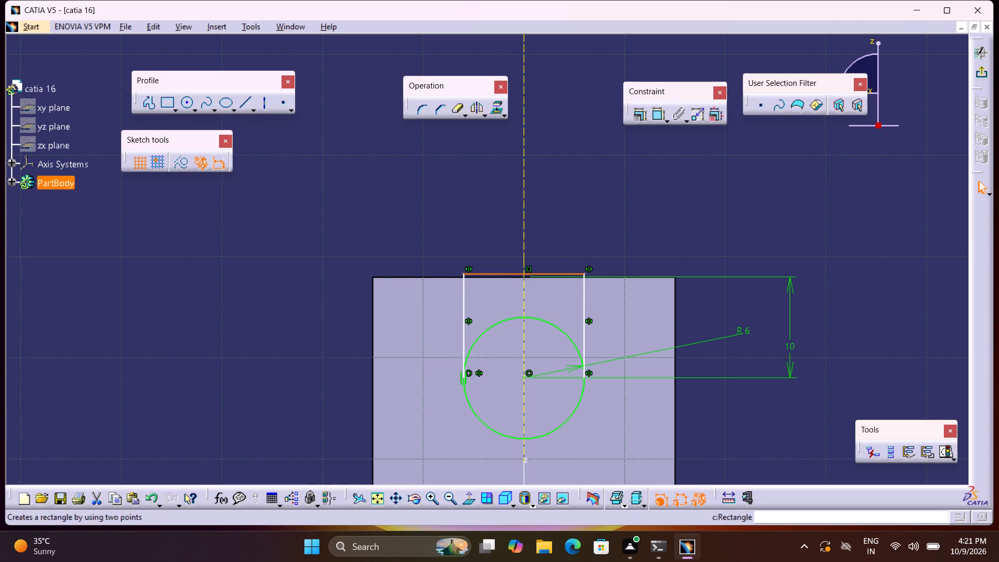
# Quick-trim the circle's upper half between the vertical lines, leaving a closed U-shaped profile, and exit the sketch.
pyautogui.click(454, 114)
pyautogui.click(546, 322)
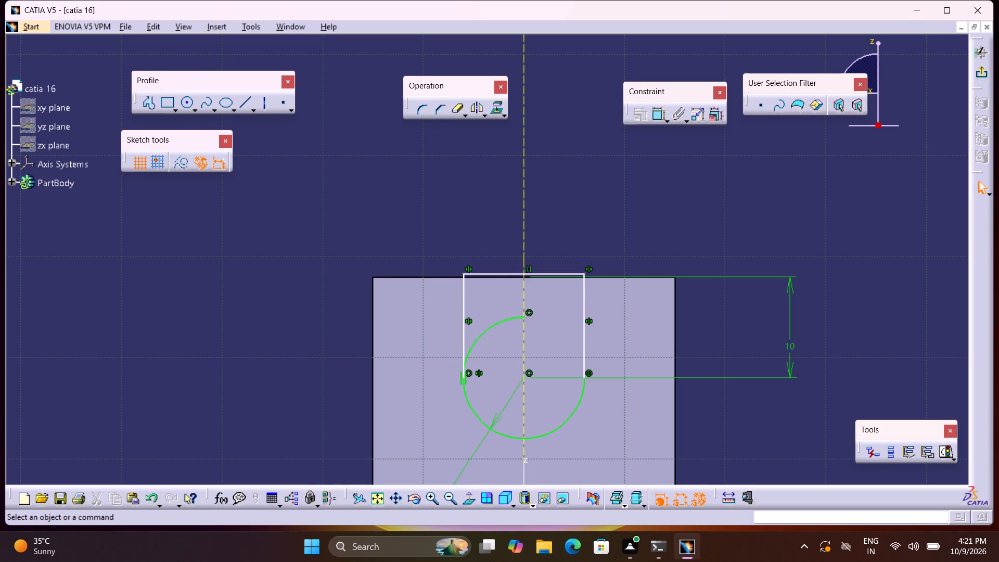
pyautogui.click(511, 318)
pyautogui.click(508, 318)
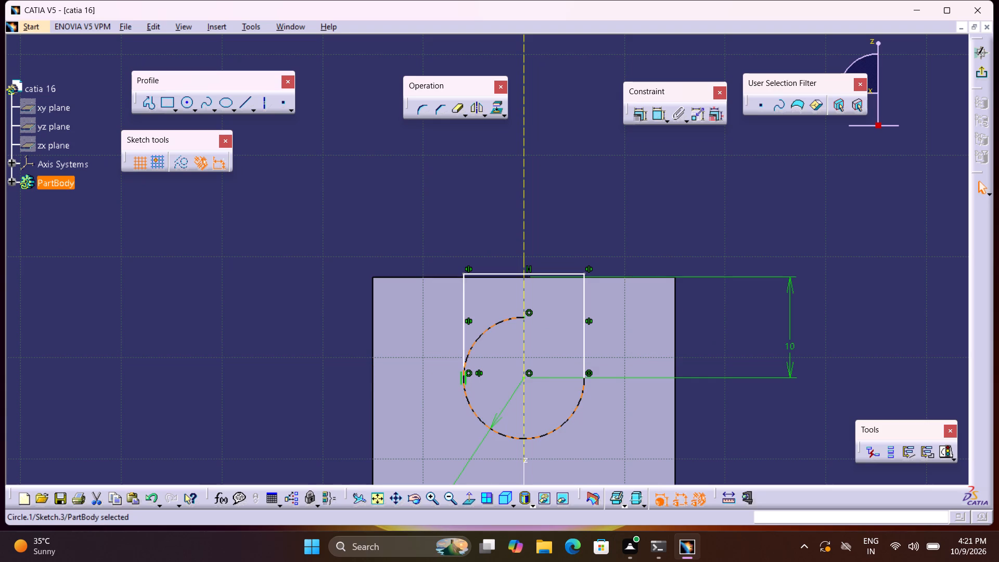
pyautogui.click(509, 318)
pyautogui.click(460, 106)
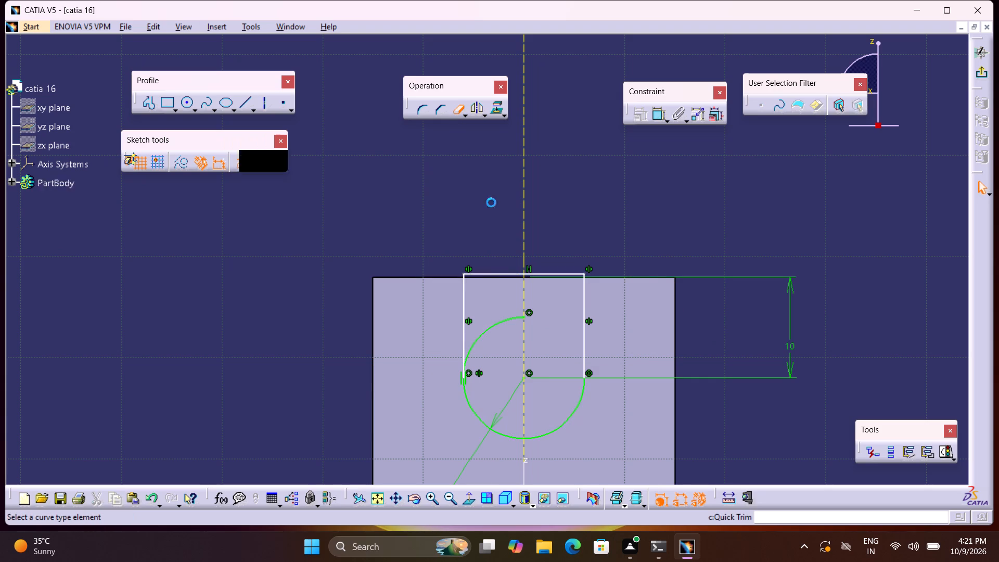
pyautogui.click(512, 318)
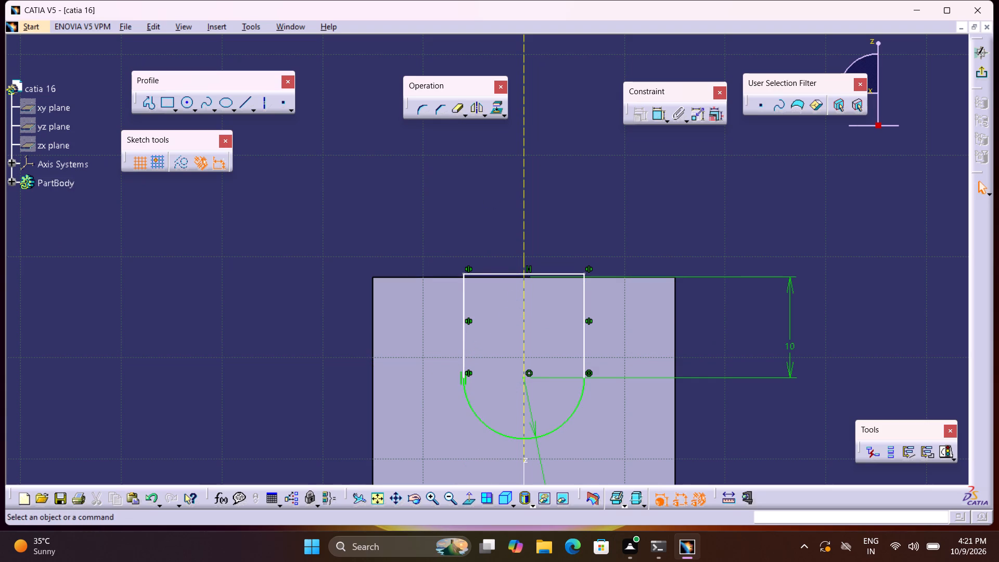
pyautogui.moveTo(982, 72); pyautogui.dragTo(973, 72)
pyautogui.click(990, 76)
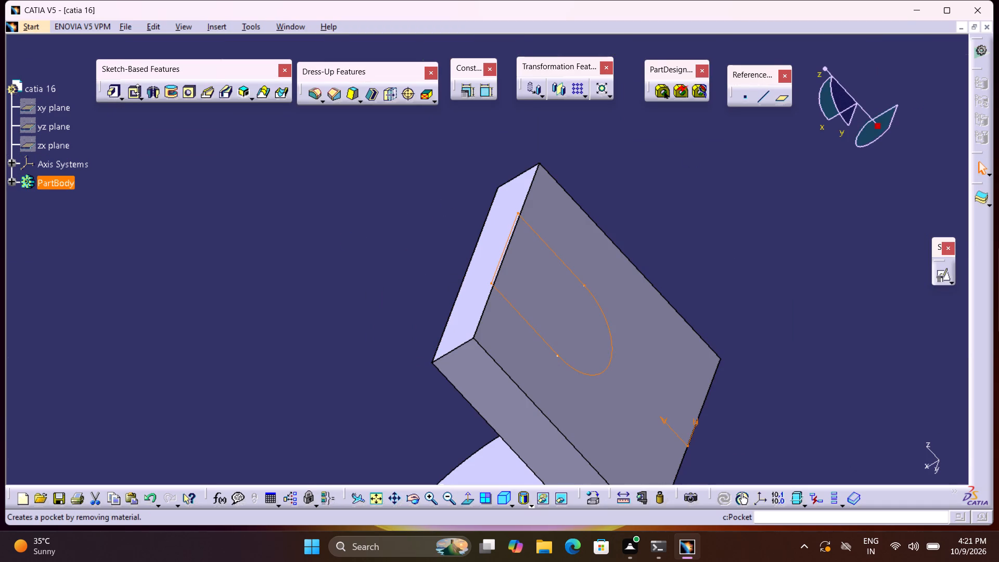
# Cut the U-shaped profile through the upright wall as a pocket with its limit set to Up to next.
pyautogui.click(137, 89)
pyautogui.click(864, 293)
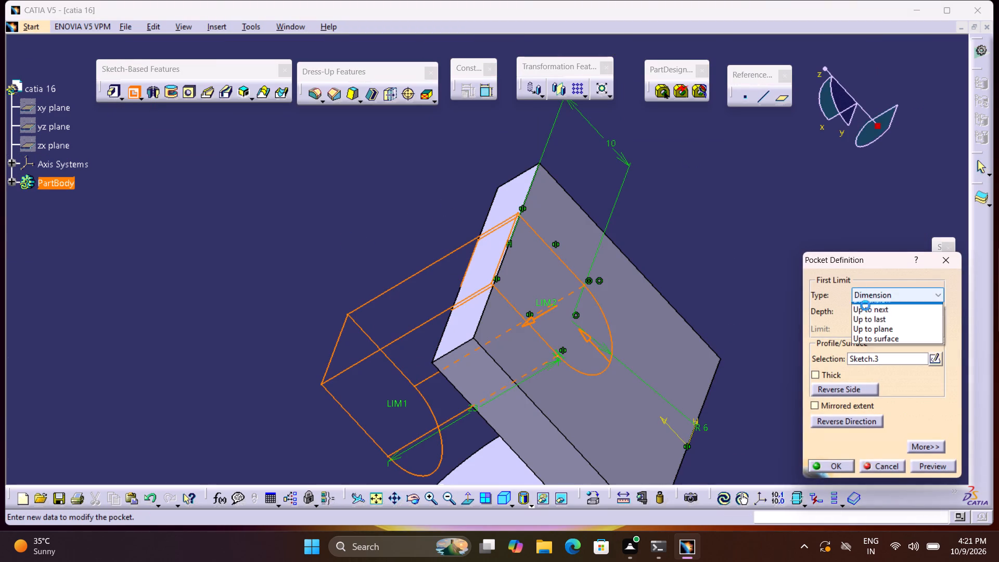
pyautogui.click(870, 315)
pyautogui.click(827, 467)
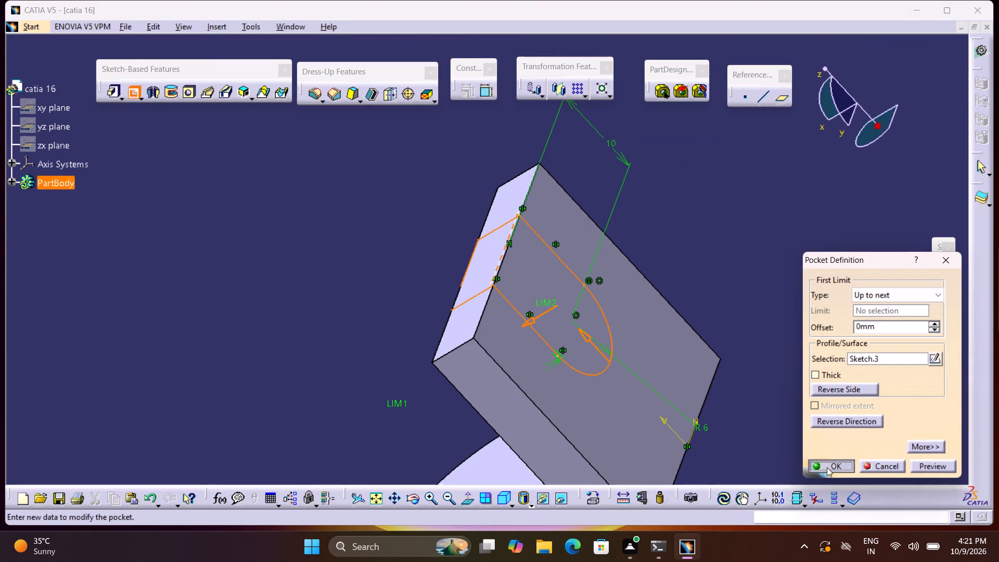
pyautogui.click(728, 216)
# Create a blind hole of 20 mm diameter and 10 mm depth in the base's top face, concentric with its rounded end.
pyautogui.click(501, 503)
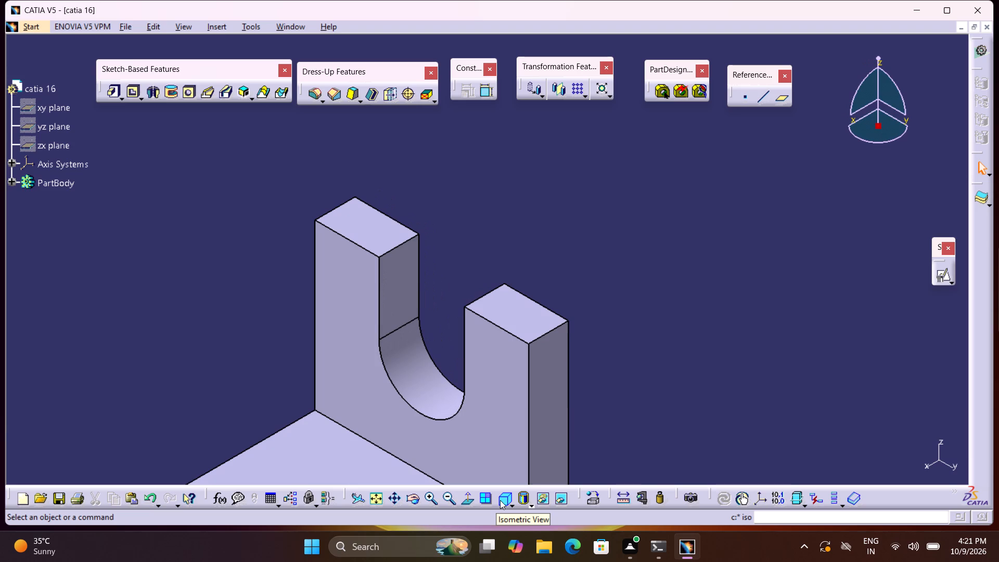
pyautogui.click(502, 498)
pyautogui.click(371, 500)
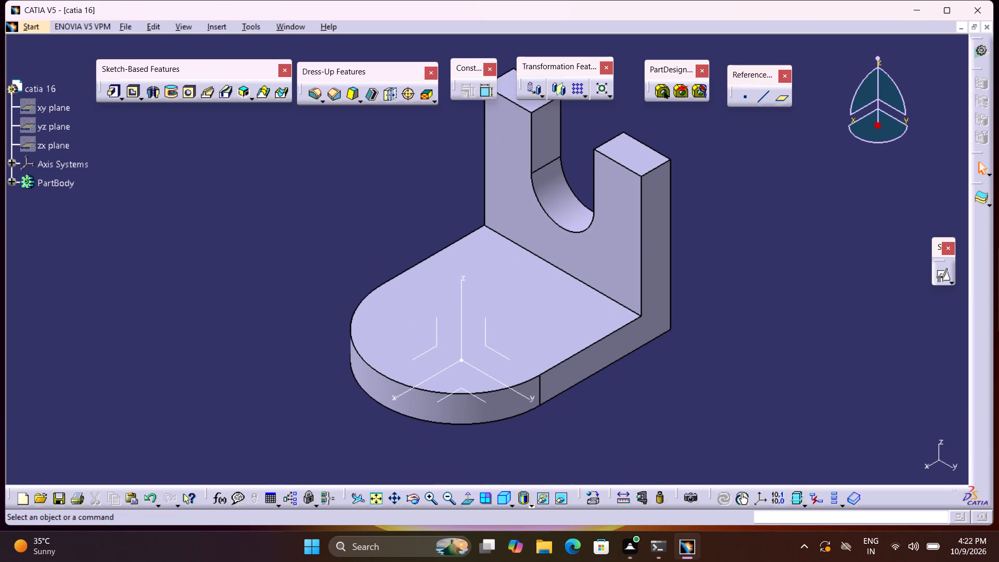
pyautogui.moveTo(192, 96); pyautogui.dragTo(184, 95)
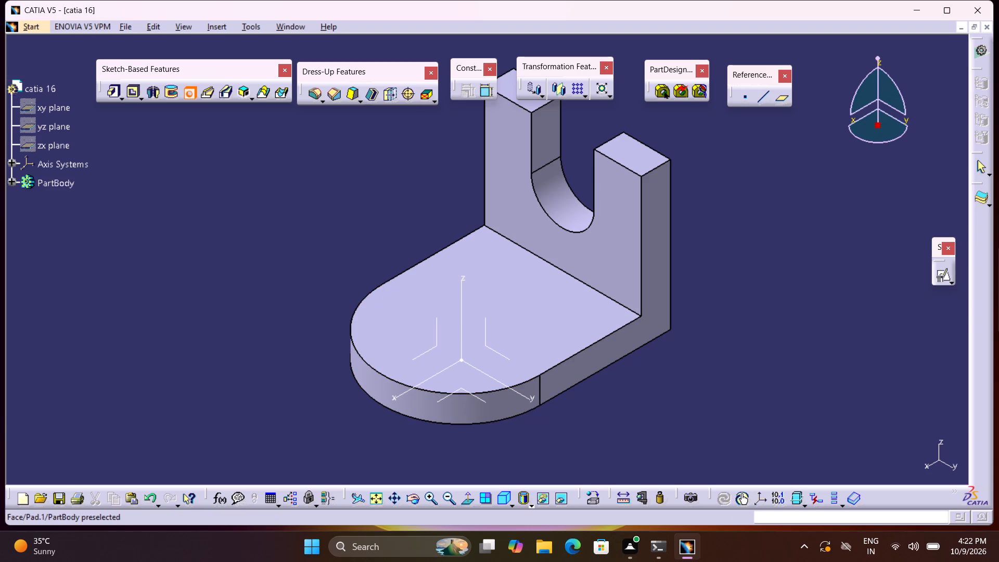
pyautogui.click(380, 375)
pyautogui.click(389, 352)
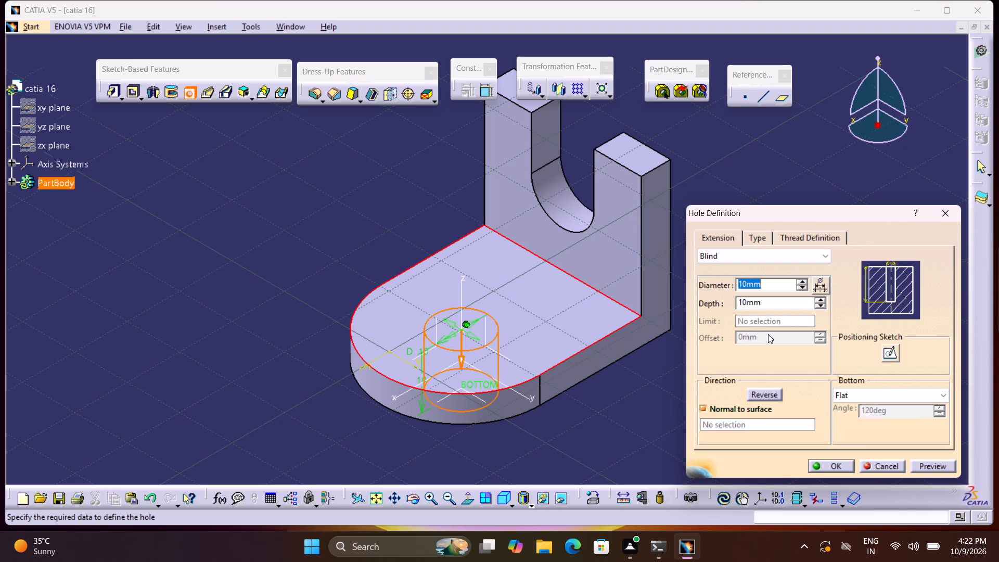
pyautogui.write('20')
pyautogui.click(828, 464)
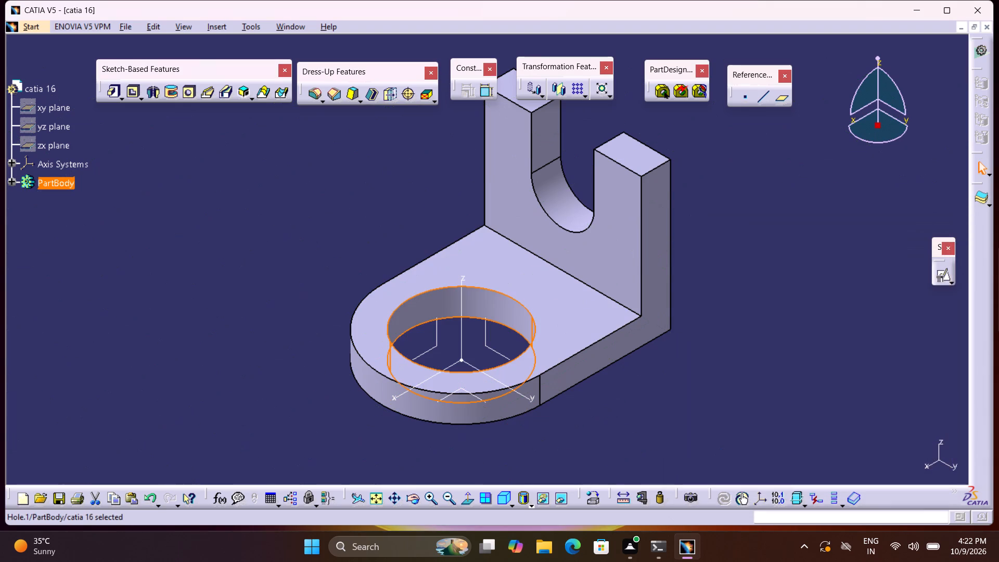
pyautogui.click(702, 440)
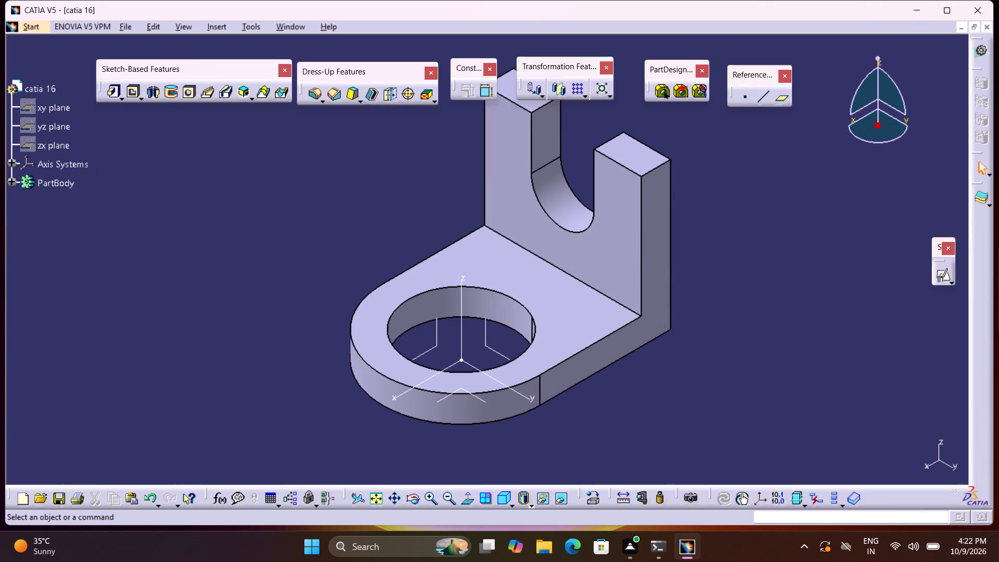
# Fillet the inner edge between the base's top face and the upright wall with a 5 mm radius.
pyautogui.click(316, 95)
pyautogui.click(566, 274)
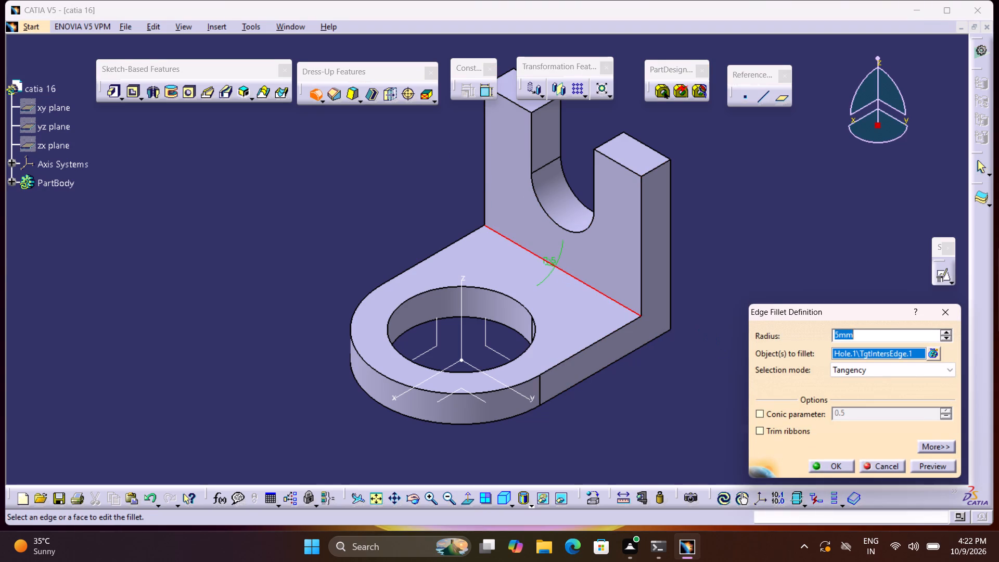
pyautogui.click(827, 469)
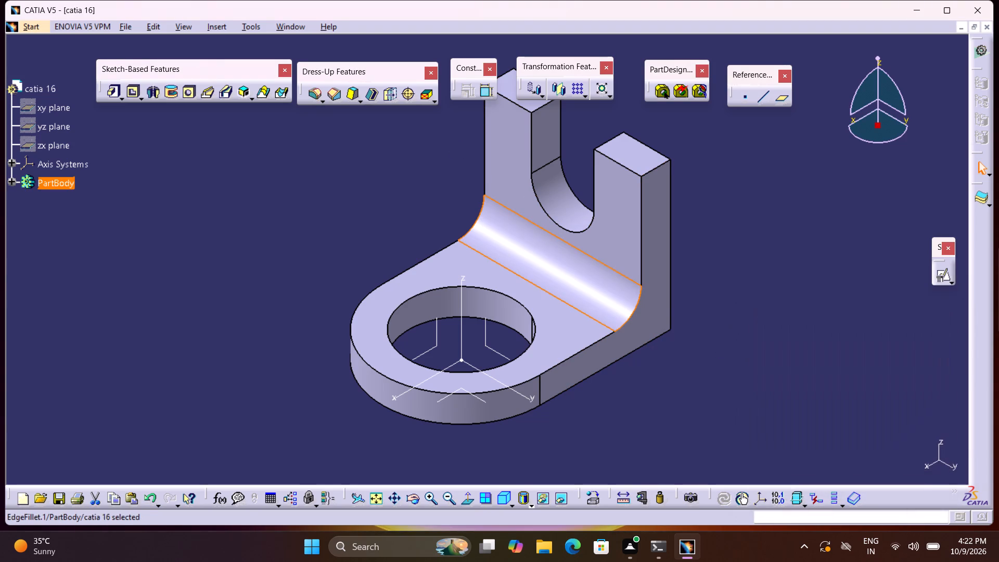
pyautogui.click(768, 426)
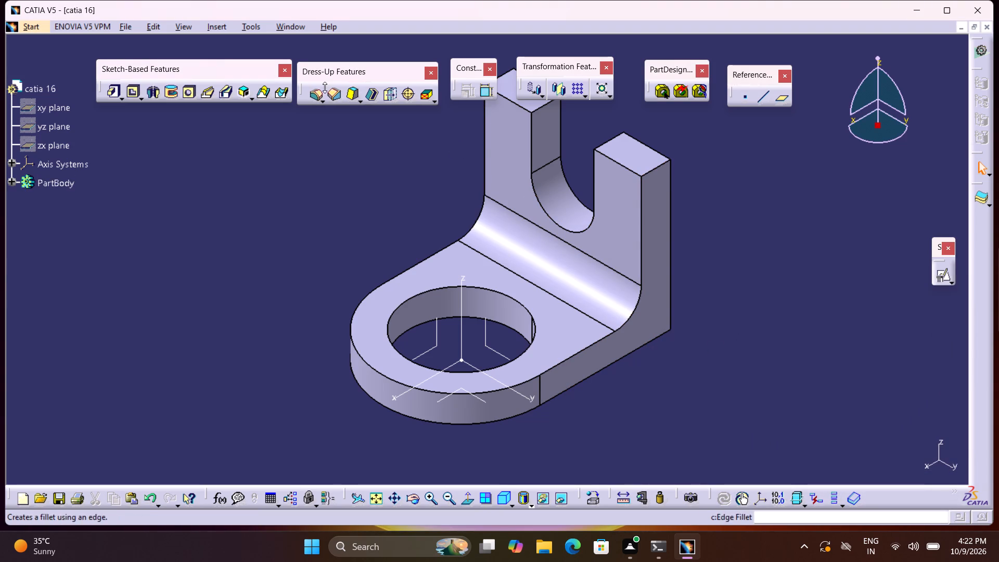
# Fillet the outer bottom edge where the wall's back face meets the base's underside with a 5 mm radius.
pyautogui.click(317, 91)
pyautogui.moveTo(701, 333); pyautogui.dragTo(544, 320, button='middle')
pyautogui.moveTo(659, 343); pyautogui.dragTo(544, 320, button='right')
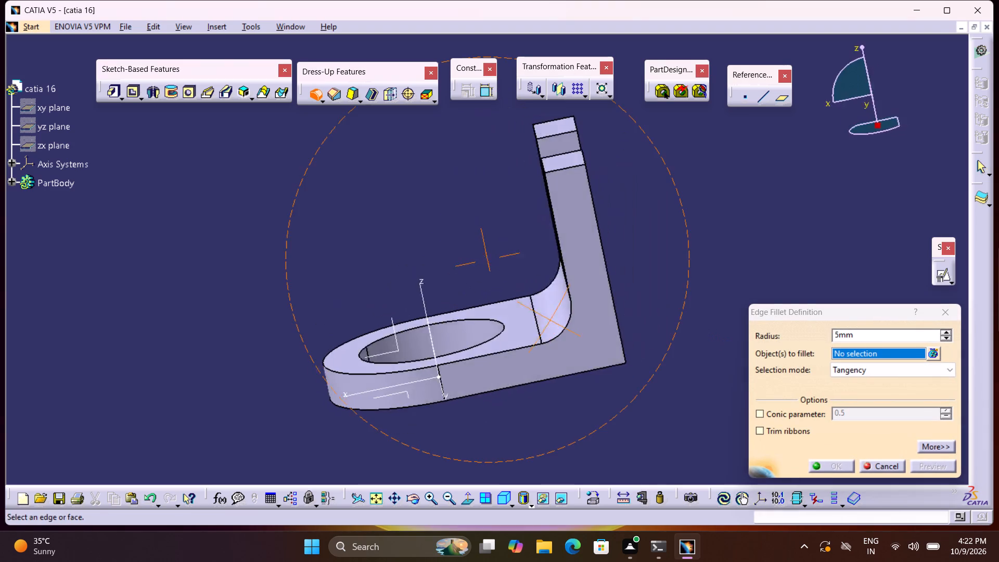
pyautogui.moveTo(544, 320); pyautogui.dragTo(506, 325, button='right')
pyautogui.moveTo(544, 320); pyautogui.dragTo(506, 325, button='middle')
pyautogui.click(619, 353)
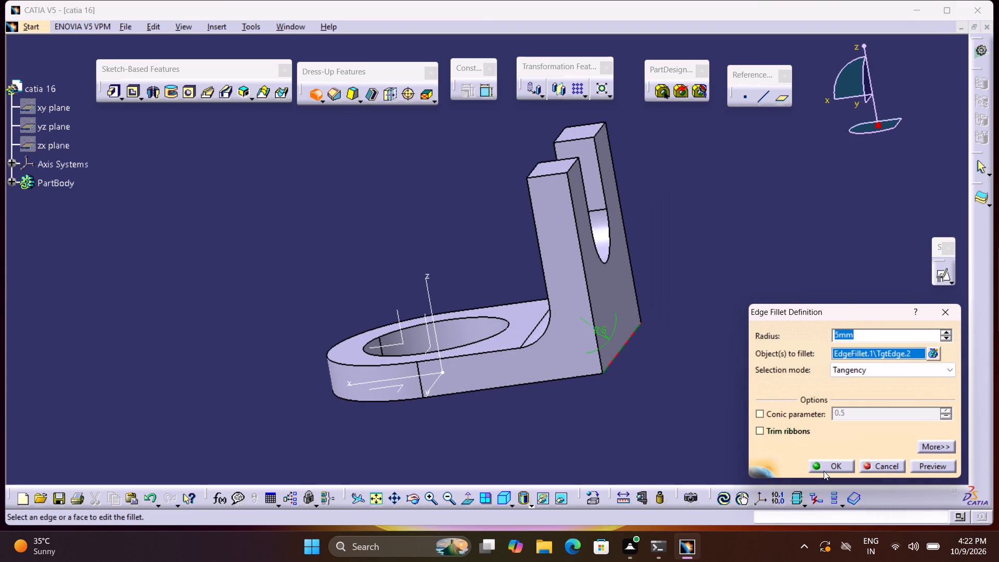
pyautogui.click(818, 471)
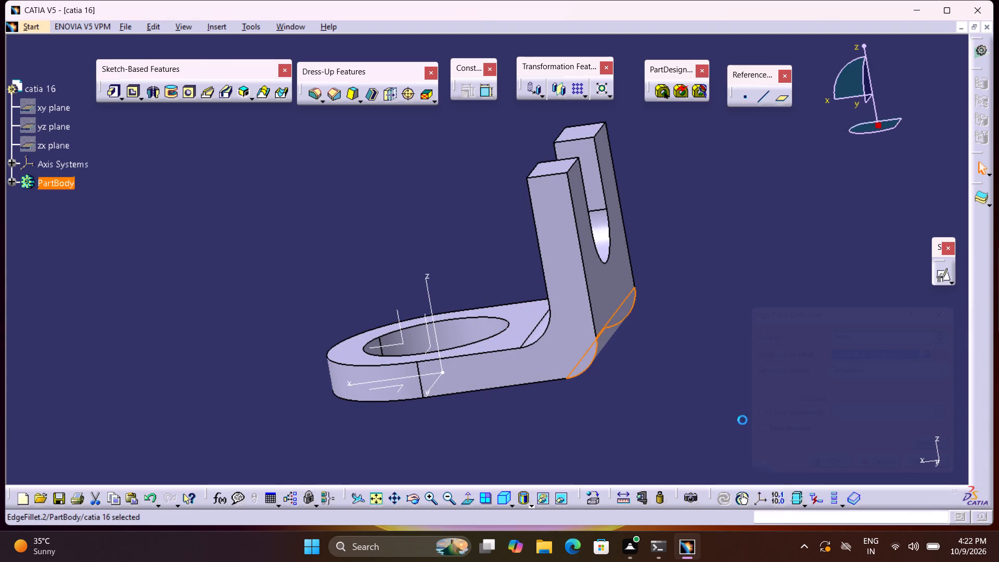
# Examine the filleted bracket in the isometric view and from around its wall, slot and hole.
pyautogui.click(742, 420)
pyautogui.moveTo(694, 427); pyautogui.dragTo(863, 439, button='middle')
pyautogui.moveTo(764, 448); pyautogui.dragTo(872, 442, button='right')
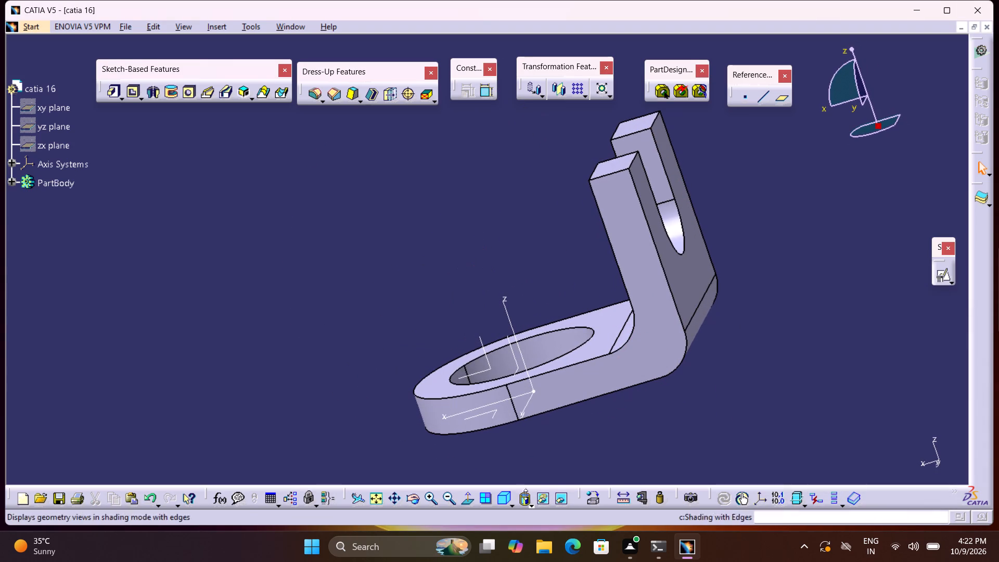
pyautogui.click(506, 498)
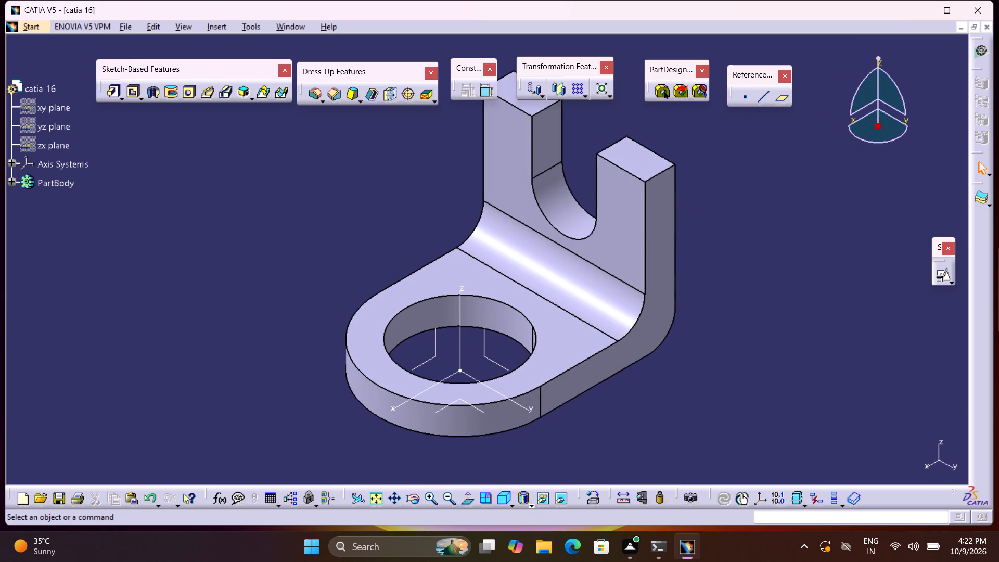
pyautogui.moveTo(816, 412); pyautogui.dragTo(814, 451, button='middle')
pyautogui.rightClick(803, 424)
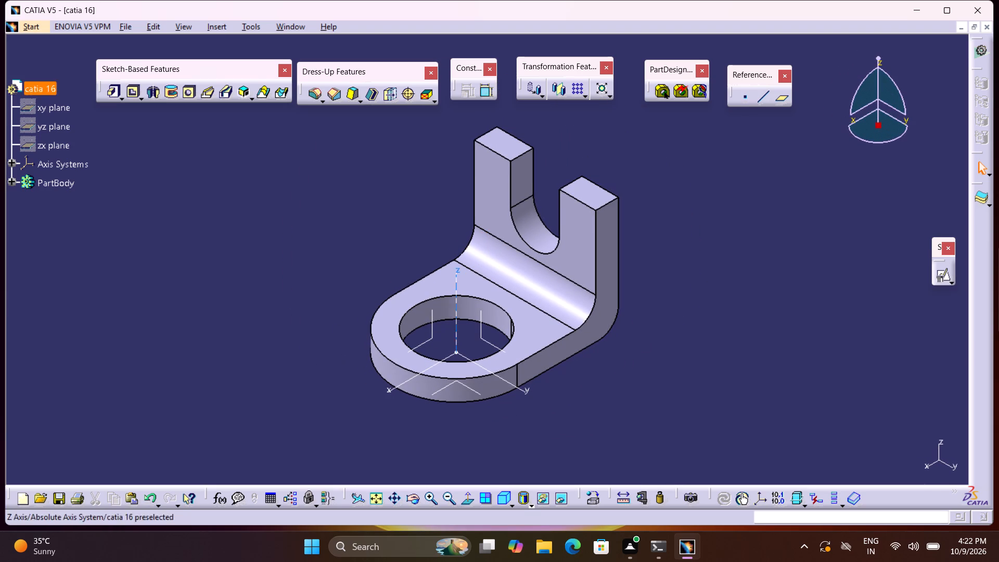
pyautogui.moveTo(565, 248); pyautogui.dragTo(552, 251, button='middle')
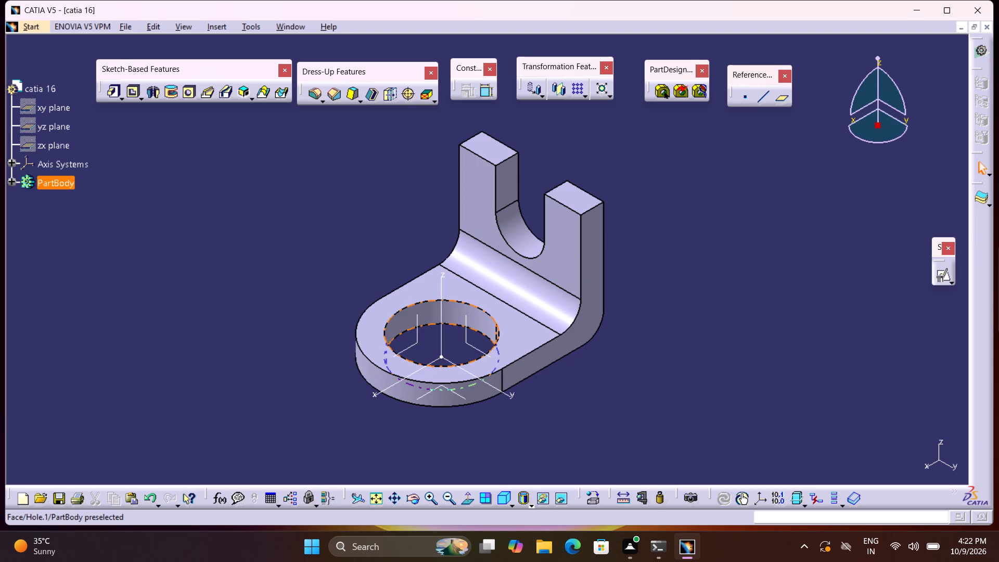
pyautogui.moveTo(540, 316); pyautogui.dragTo(536, 323, button='middle')
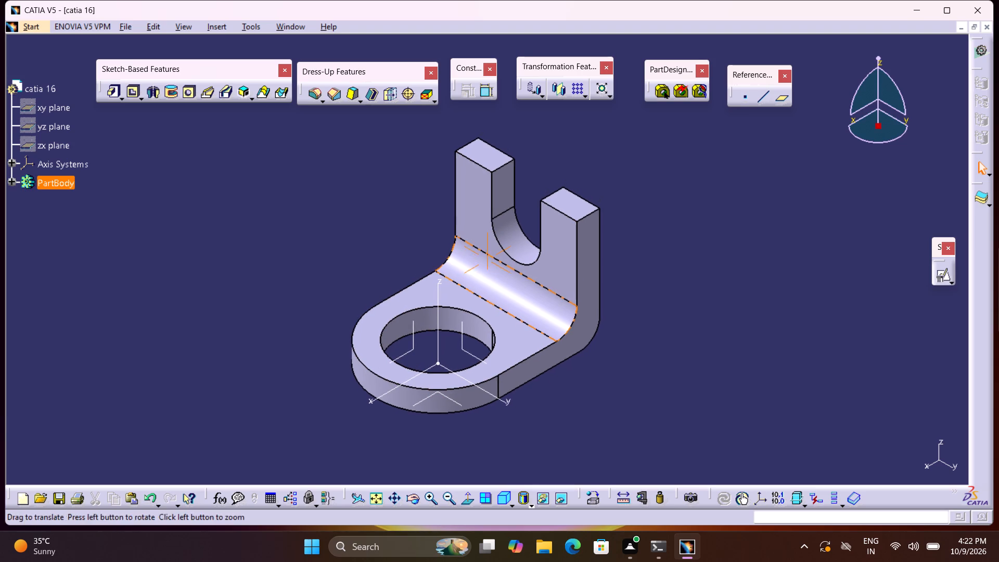
pyautogui.moveTo(536, 323); pyautogui.dragTo(536, 326, button='middle')
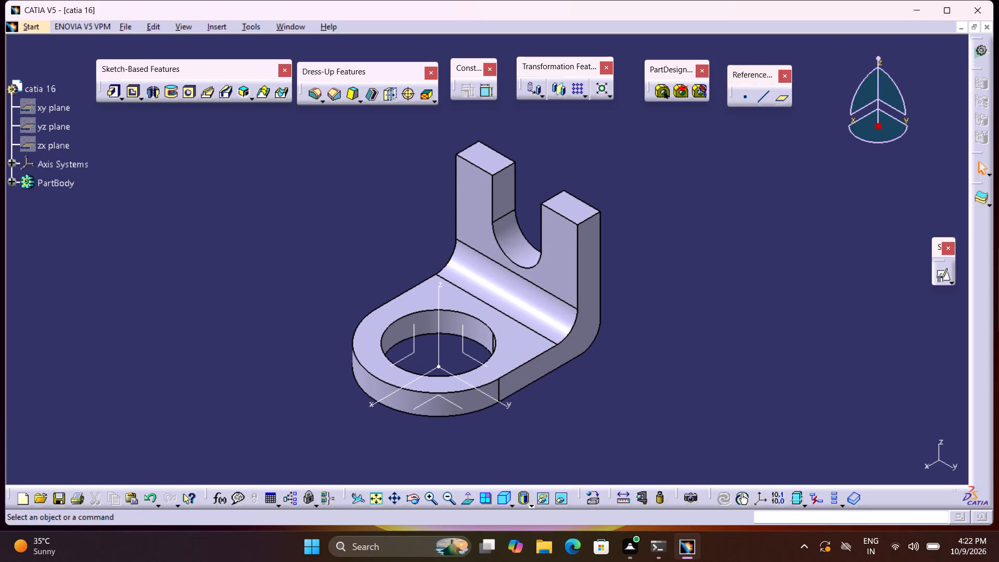
pyautogui.moveTo(552, 300); pyautogui.dragTo(621, 330, button='middle')
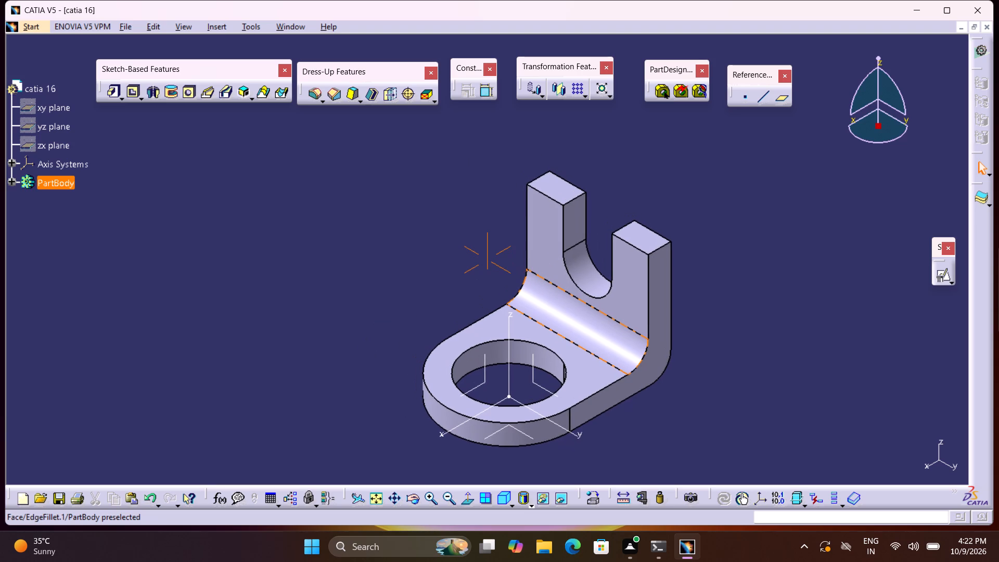
pyautogui.moveTo(621, 330); pyautogui.dragTo(540, 303, button='middle')
pyautogui.moveTo(559, 309); pyautogui.dragTo(540, 303, button='right')
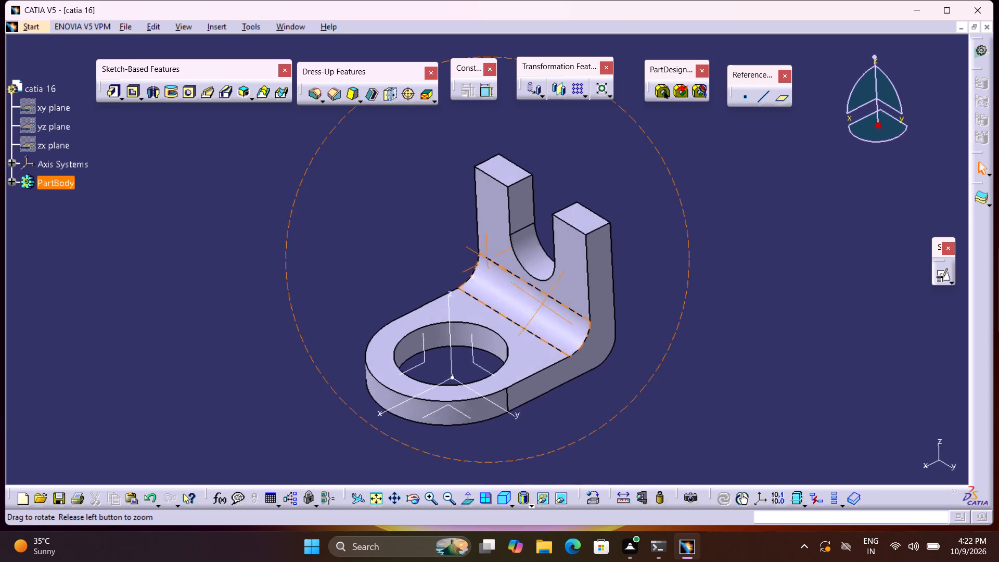
pyautogui.moveTo(540, 303); pyautogui.dragTo(333, 358, button='right')
pyautogui.moveTo(540, 303); pyautogui.dragTo(350, 352, button='middle')
pyautogui.moveTo(618, 330); pyautogui.dragTo(605, 343, button='middle')
pyautogui.moveTo(612, 333); pyautogui.dragTo(605, 343, button='right')
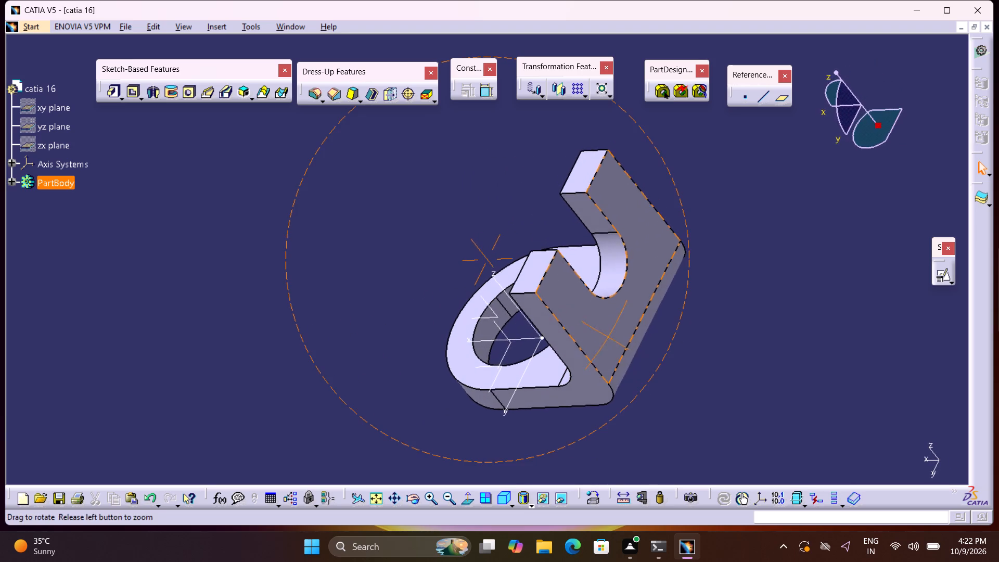
pyautogui.moveTo(605, 343); pyautogui.dragTo(670, 252, button='right')
pyautogui.moveTo(605, 343); pyautogui.dragTo(670, 252, button='middle')
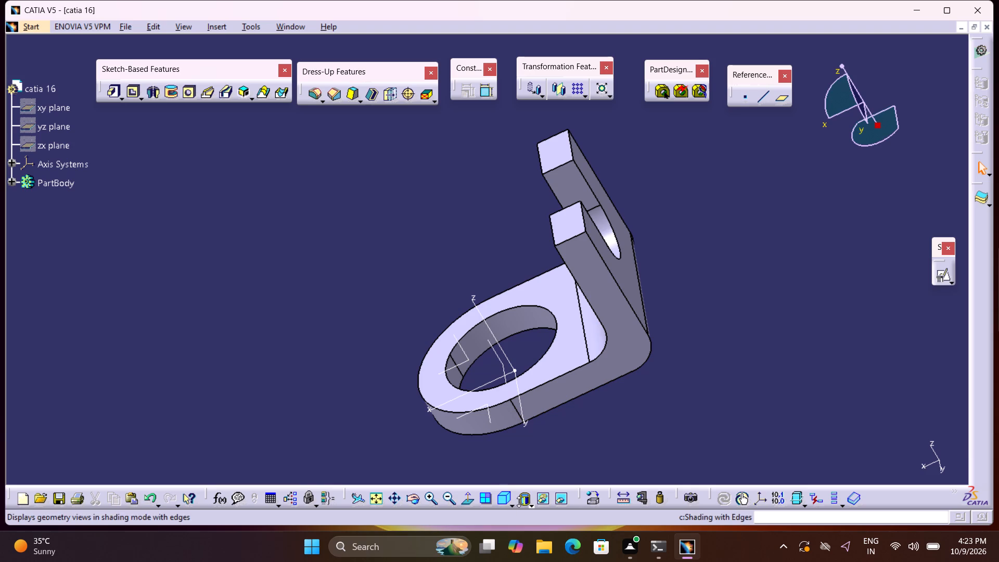
# Inspect the bracket in the standard top and right views, and again in the isometric view.
pyautogui.click(510, 502)
pyautogui.click(522, 501)
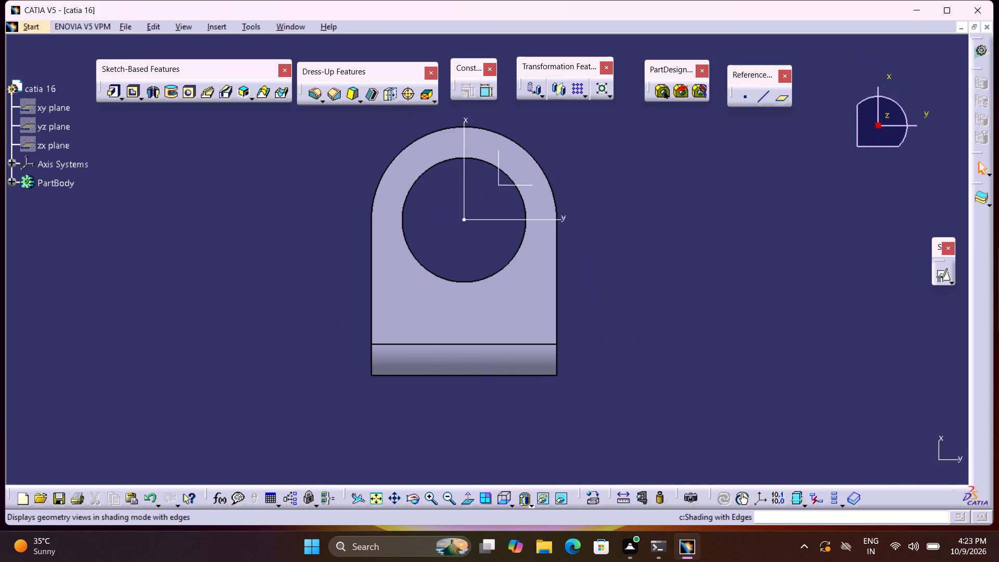
pyautogui.click(508, 501)
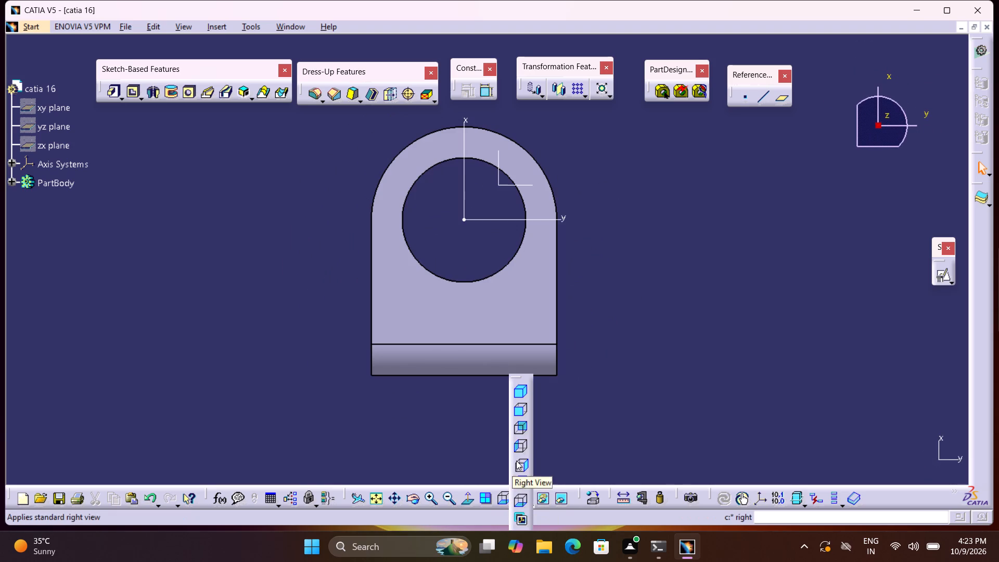
pyautogui.click(516, 461)
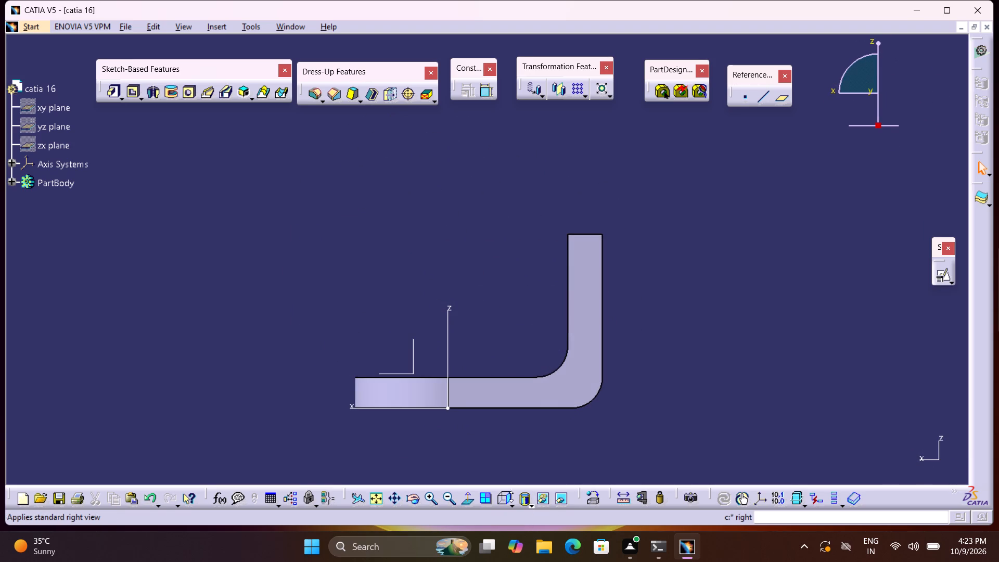
pyautogui.click(513, 503)
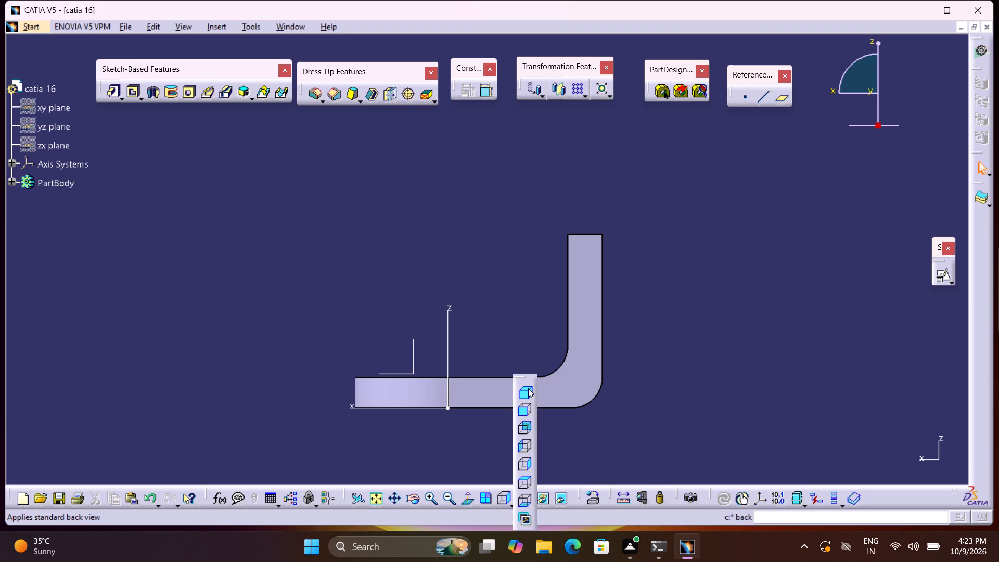
pyautogui.click(528, 388)
pyautogui.moveTo(613, 416); pyautogui.dragTo(619, 439, button='middle')
pyautogui.rightClick(613, 416)
pyautogui.moveTo(673, 377); pyautogui.dragTo(657, 394, button='middle')
pyautogui.rightClick(656, 387)
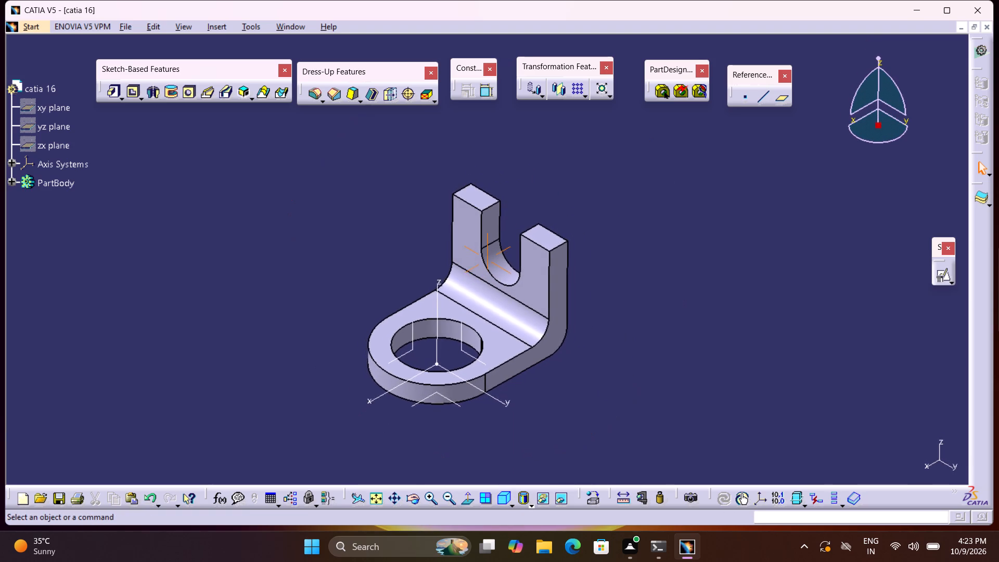
pyautogui.moveTo(657, 394); pyautogui.dragTo(660, 407, button='middle')
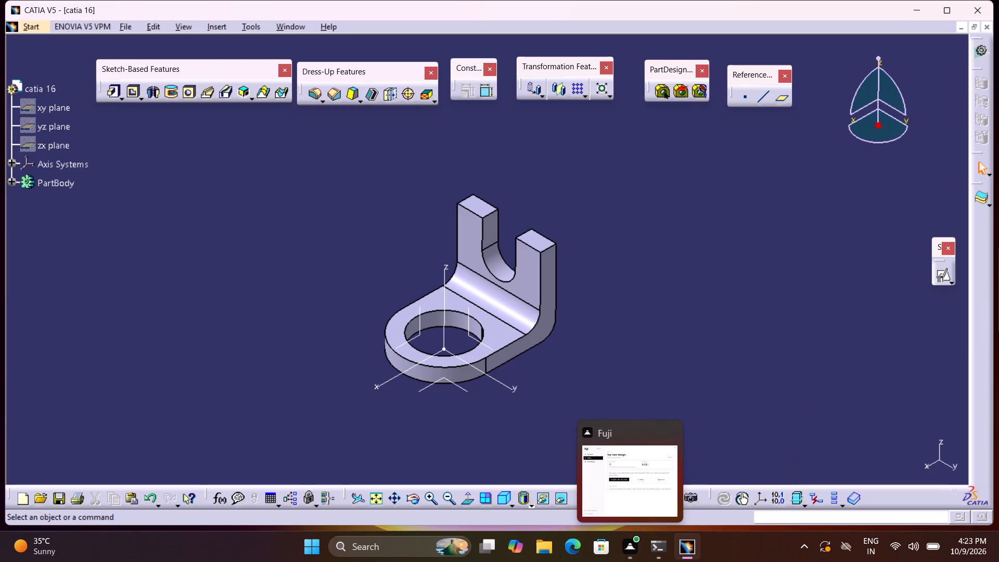
pyautogui.moveTo(563, 278); pyautogui.dragTo(567, 243, button='middle')
pyautogui.rightClick(582, 289)
pyautogui.moveTo(667, 390); pyautogui.dragTo(598, 346, button='middle')
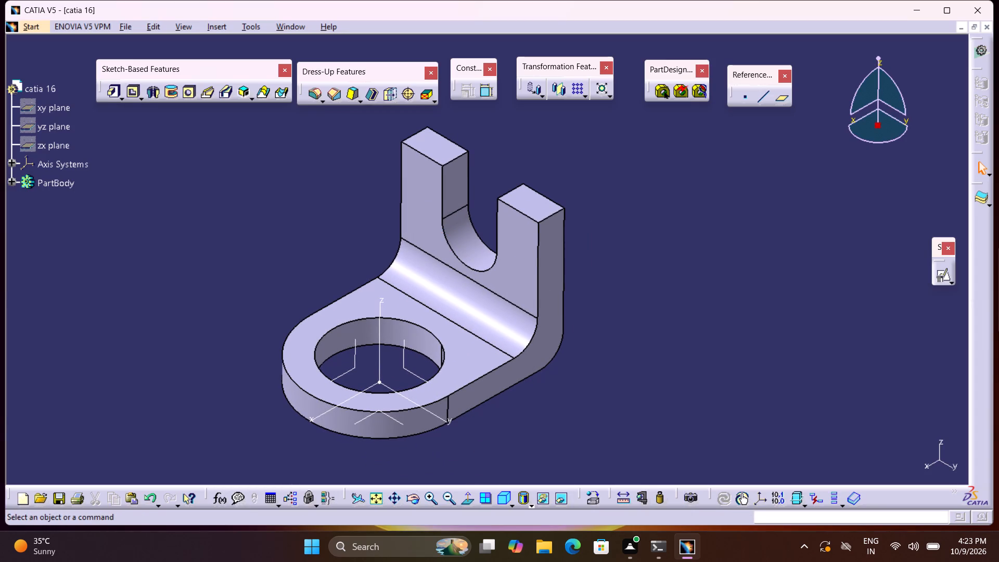
# Sketch a circle of about 0.8 mm radius on each of the upright wall's two top end faces in one positioned sketch.
pyautogui.doubleClick(429, 142)
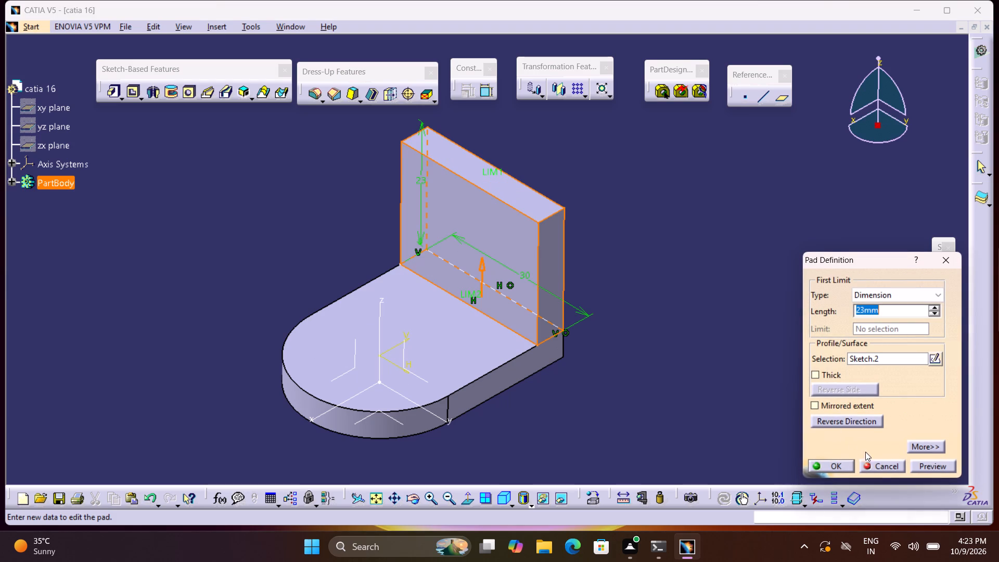
pyautogui.click(873, 467)
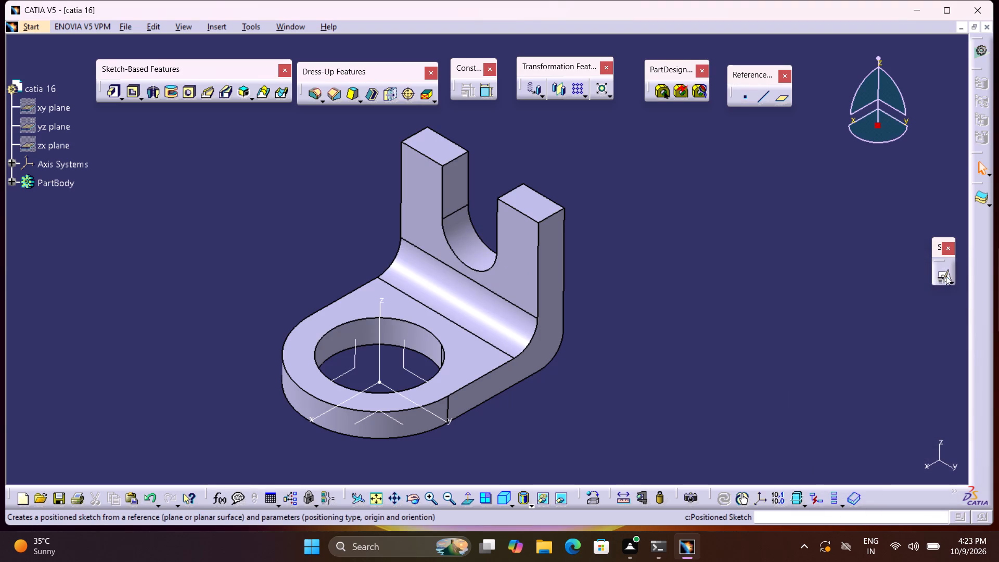
pyautogui.click(946, 276)
pyautogui.doubleClick(551, 207)
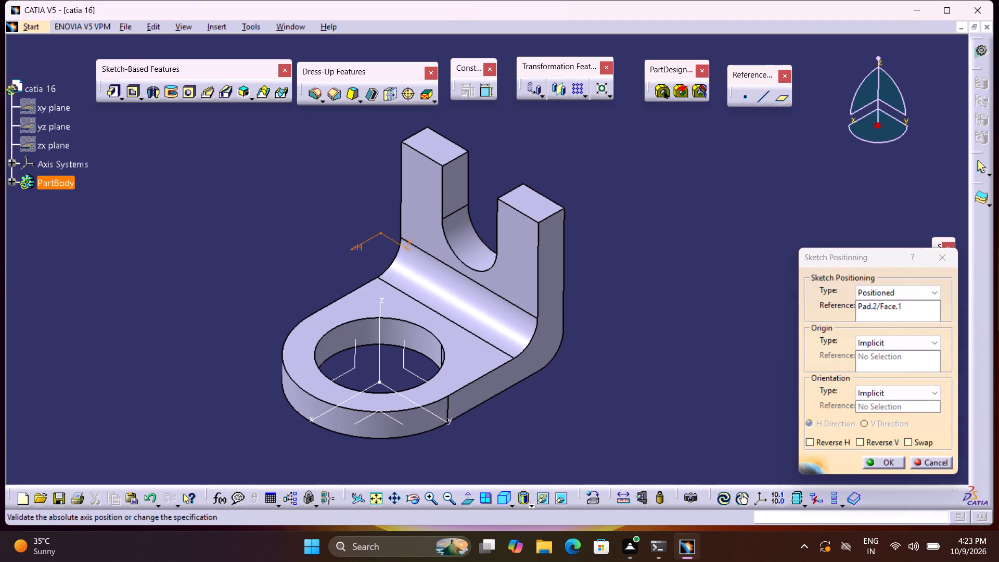
pyautogui.click(886, 464)
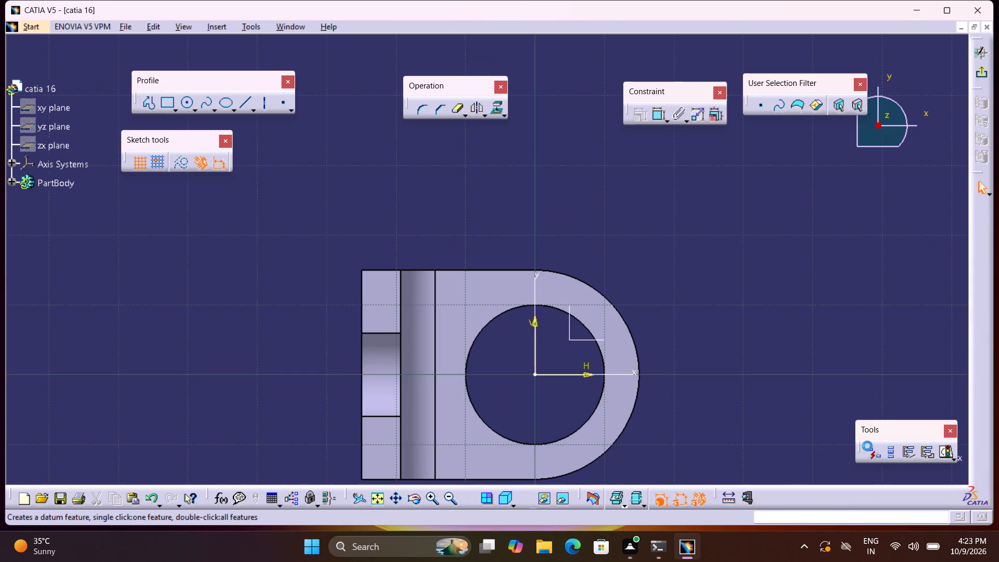
pyautogui.moveTo(562, 341); pyautogui.dragTo(627, 301, button='middle')
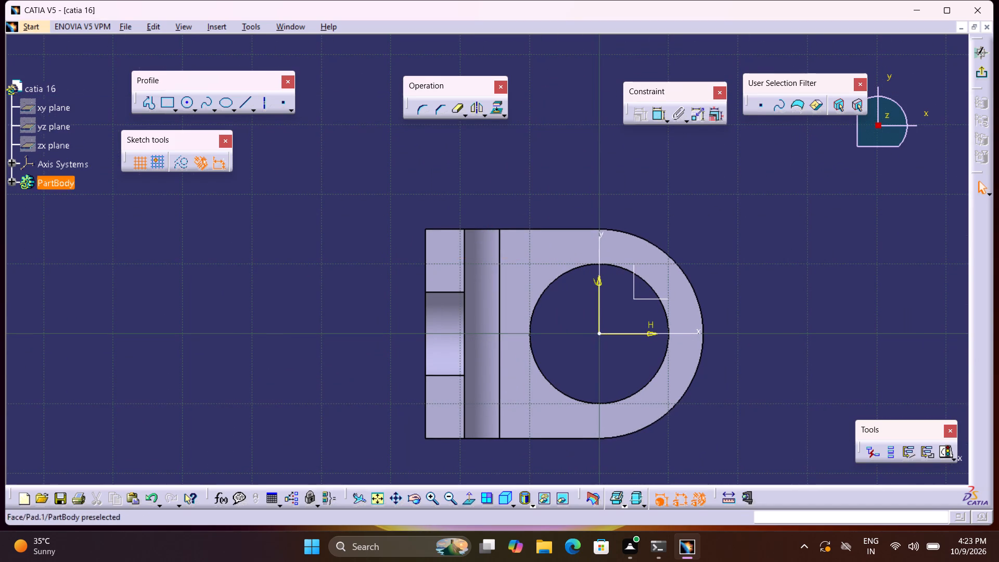
pyautogui.click(180, 106)
pyautogui.click(443, 263)
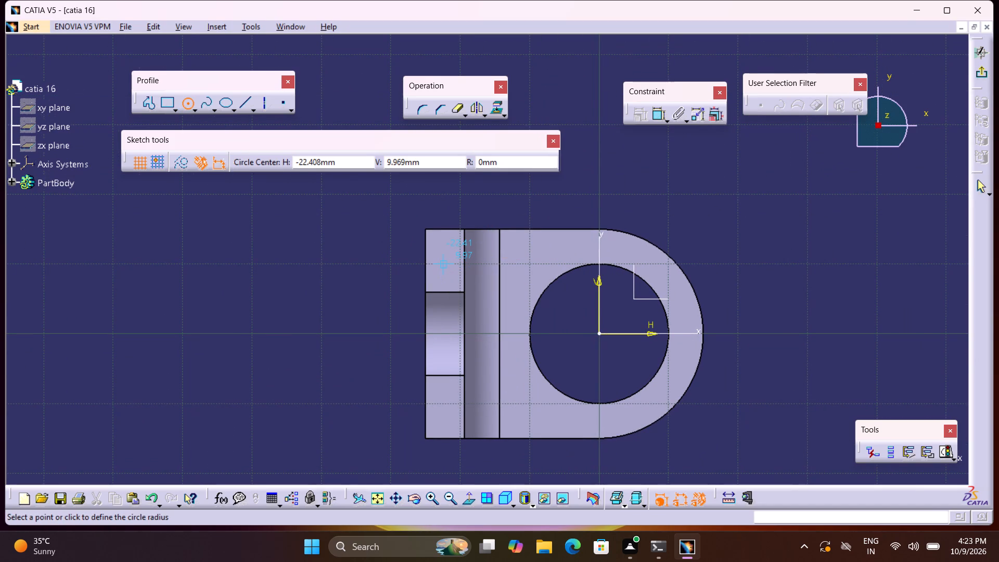
pyautogui.click(446, 271)
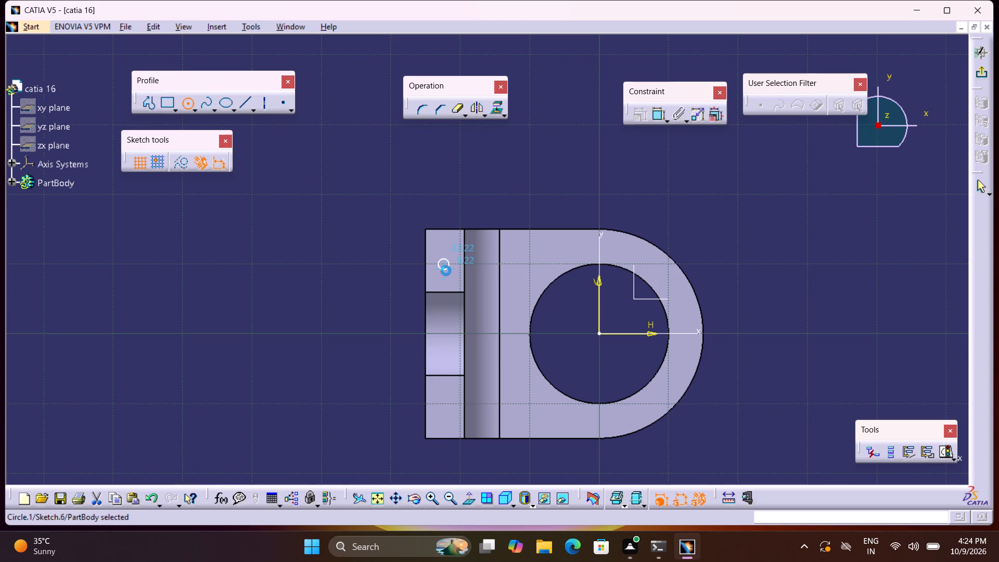
pyautogui.click(187, 109)
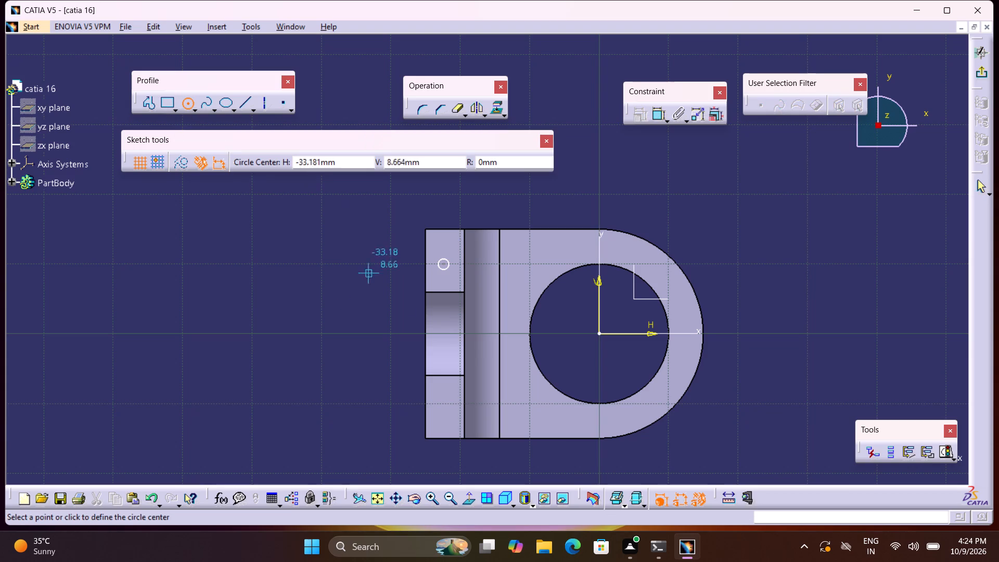
pyautogui.click(443, 405)
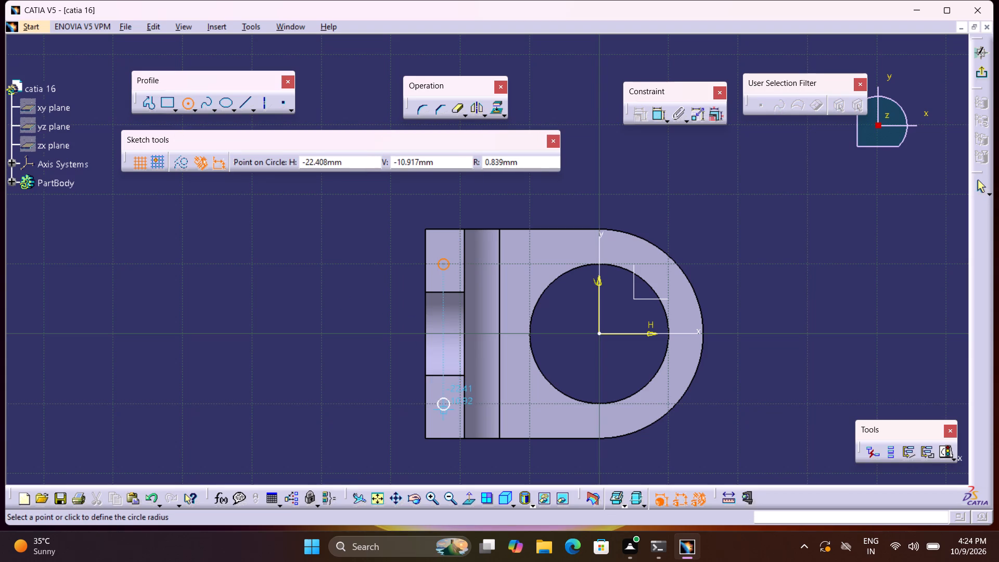
pyautogui.click(443, 410)
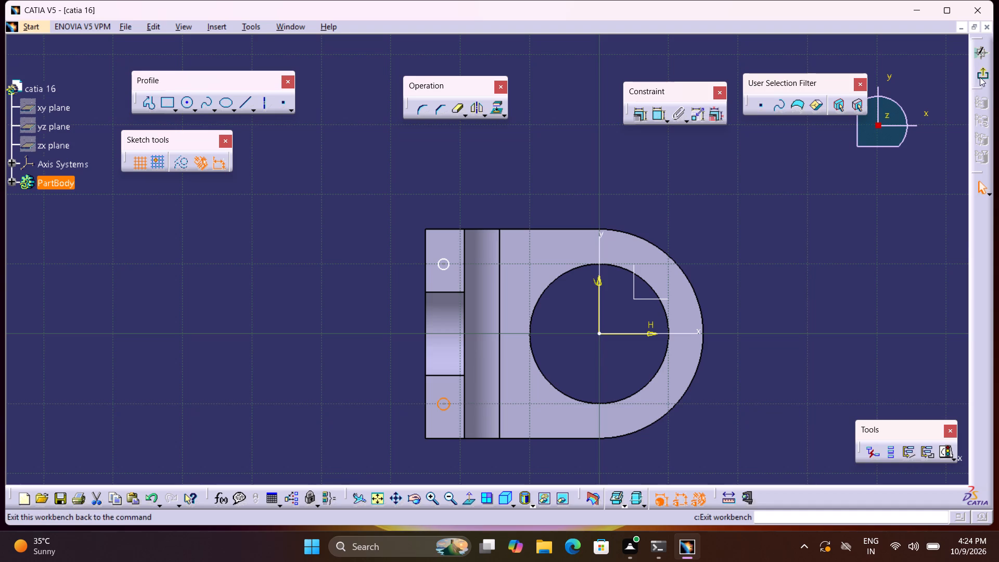
pyautogui.click(980, 77)
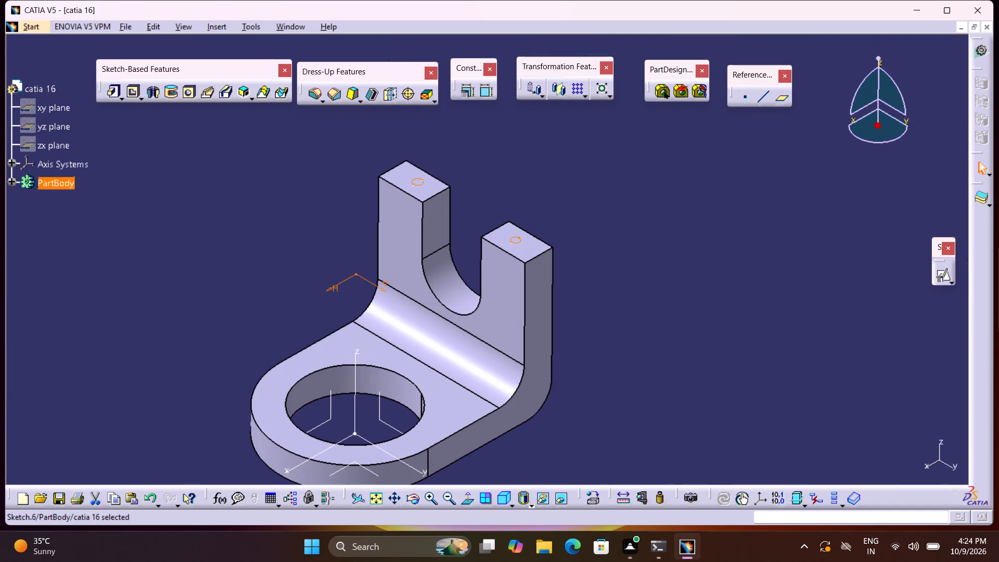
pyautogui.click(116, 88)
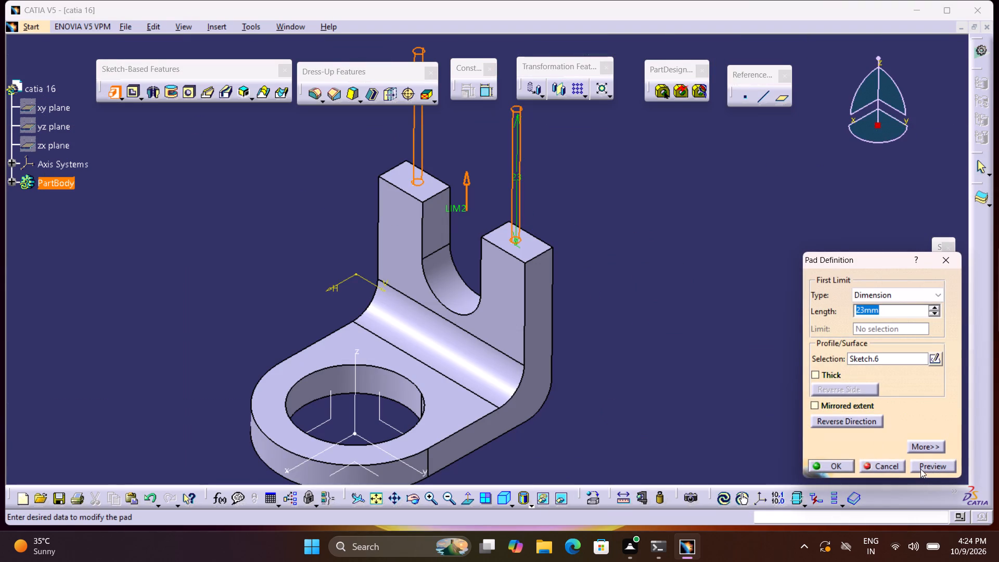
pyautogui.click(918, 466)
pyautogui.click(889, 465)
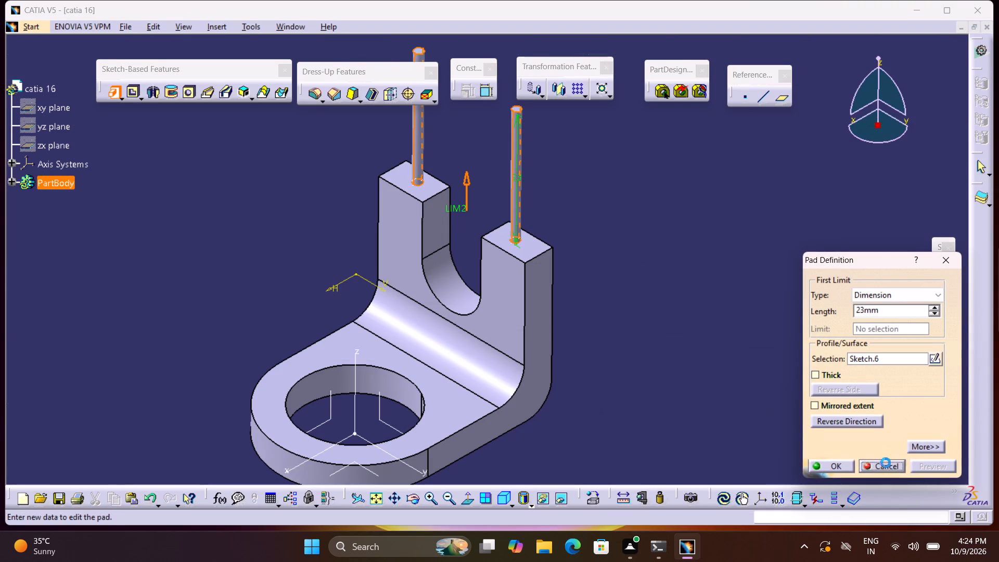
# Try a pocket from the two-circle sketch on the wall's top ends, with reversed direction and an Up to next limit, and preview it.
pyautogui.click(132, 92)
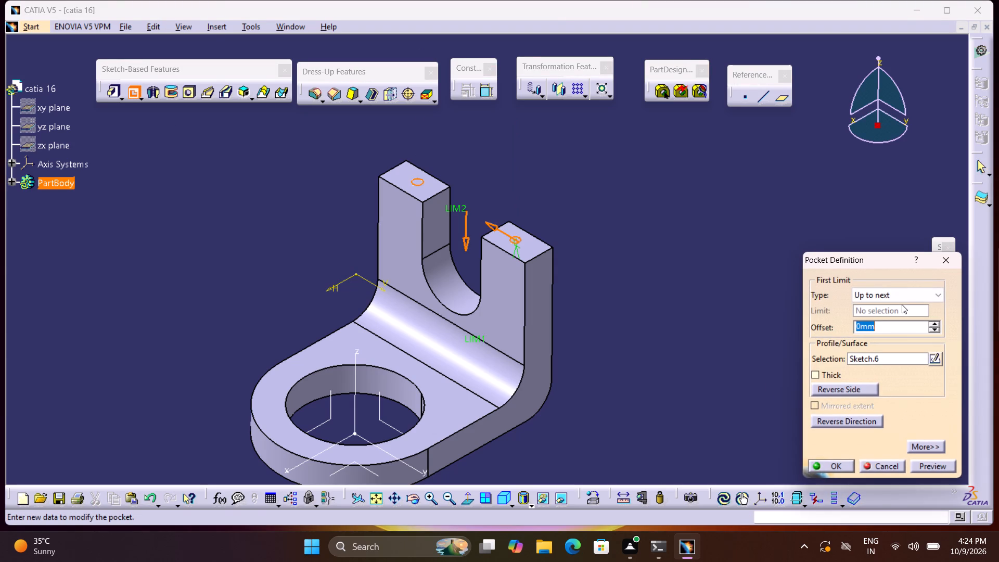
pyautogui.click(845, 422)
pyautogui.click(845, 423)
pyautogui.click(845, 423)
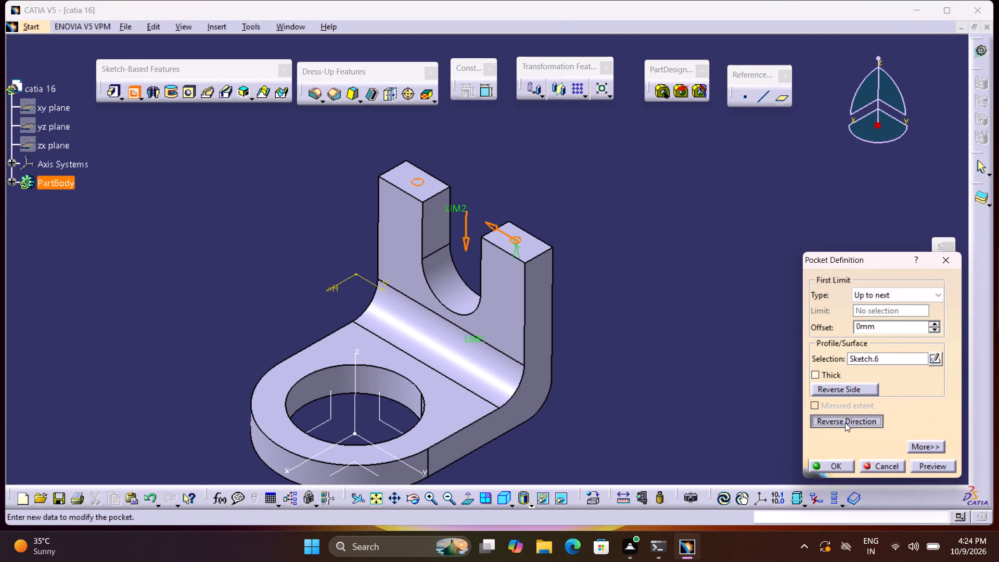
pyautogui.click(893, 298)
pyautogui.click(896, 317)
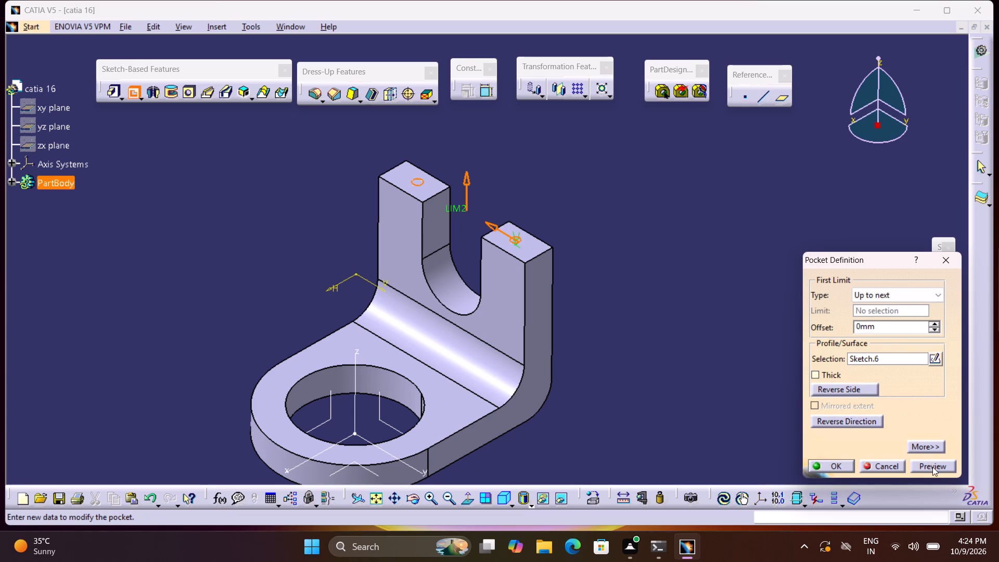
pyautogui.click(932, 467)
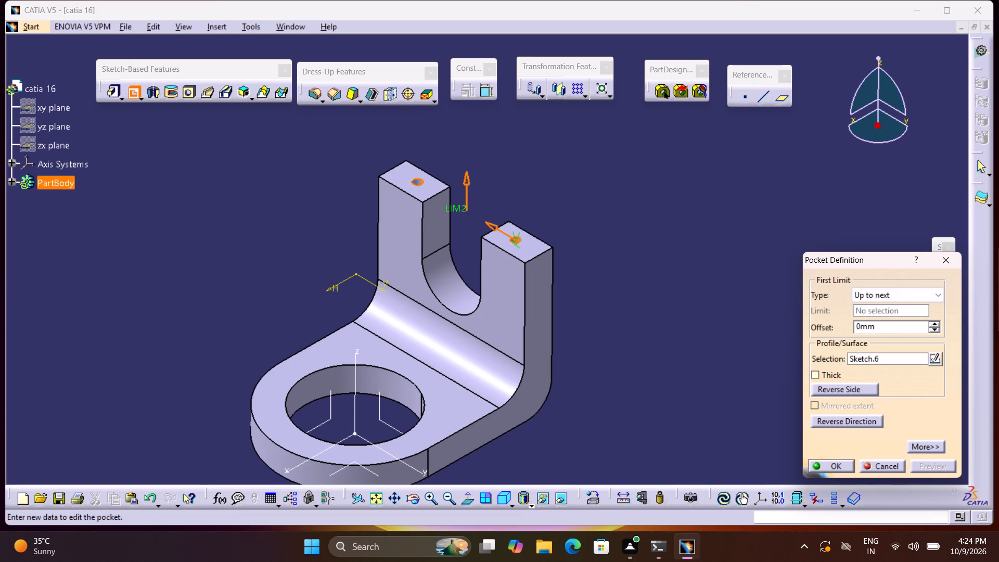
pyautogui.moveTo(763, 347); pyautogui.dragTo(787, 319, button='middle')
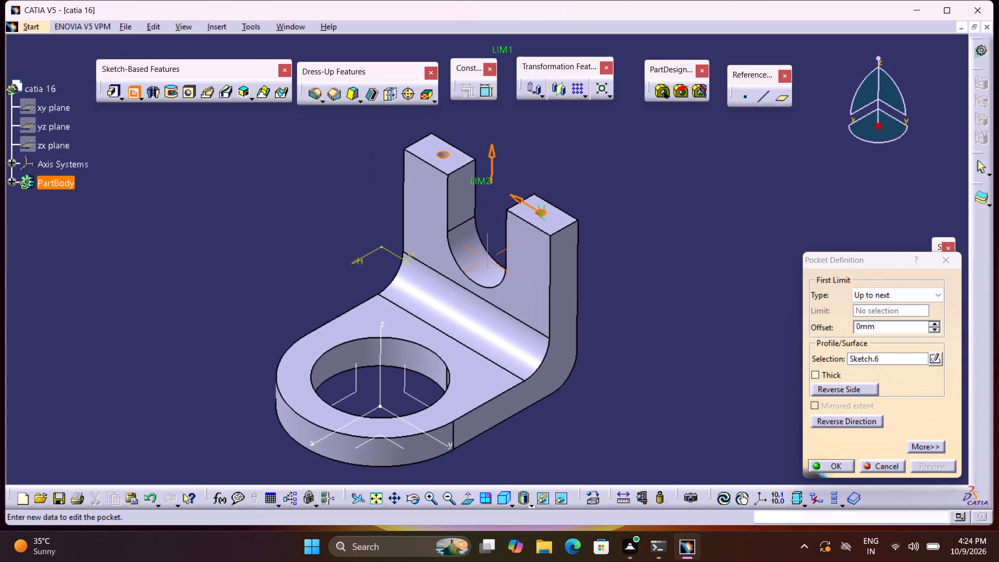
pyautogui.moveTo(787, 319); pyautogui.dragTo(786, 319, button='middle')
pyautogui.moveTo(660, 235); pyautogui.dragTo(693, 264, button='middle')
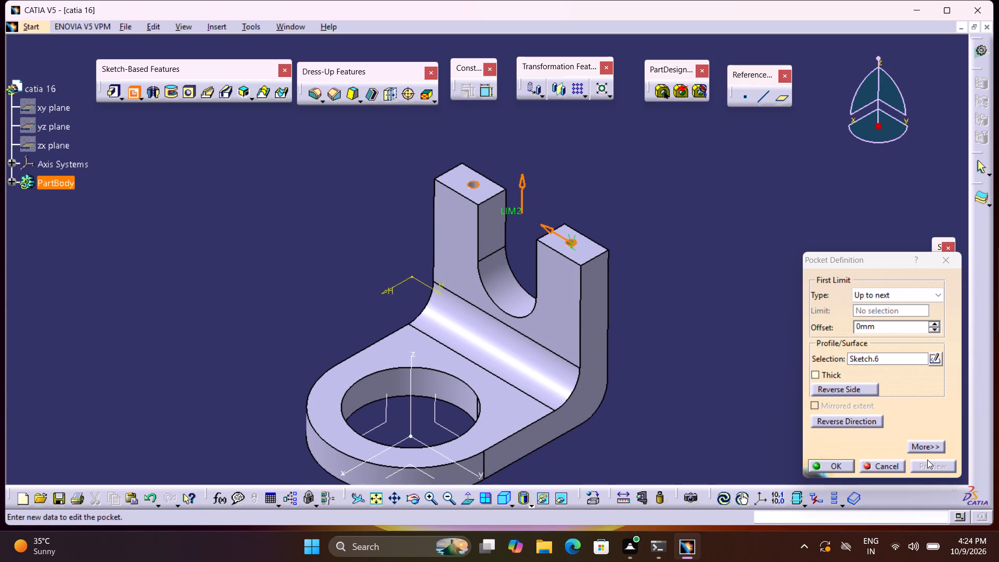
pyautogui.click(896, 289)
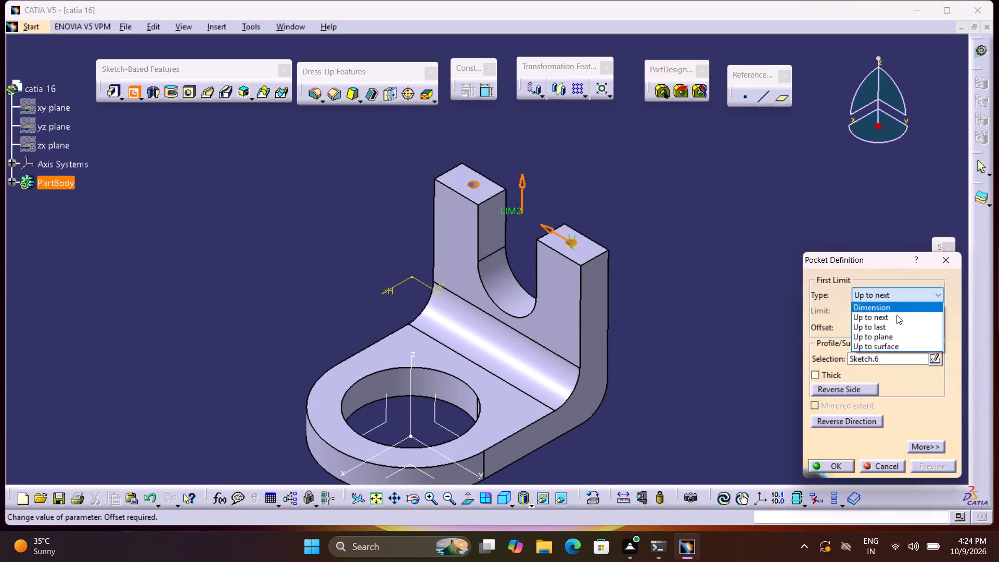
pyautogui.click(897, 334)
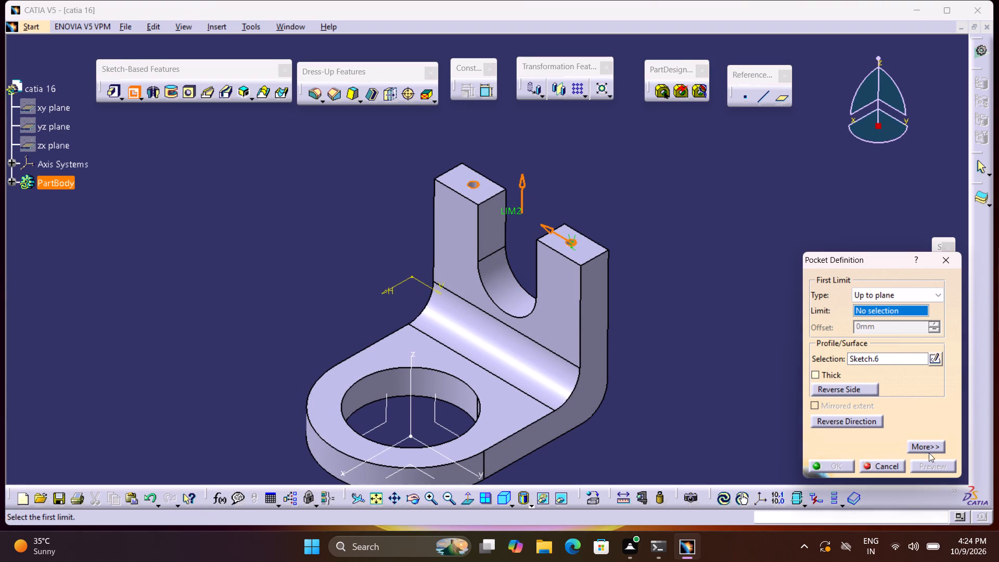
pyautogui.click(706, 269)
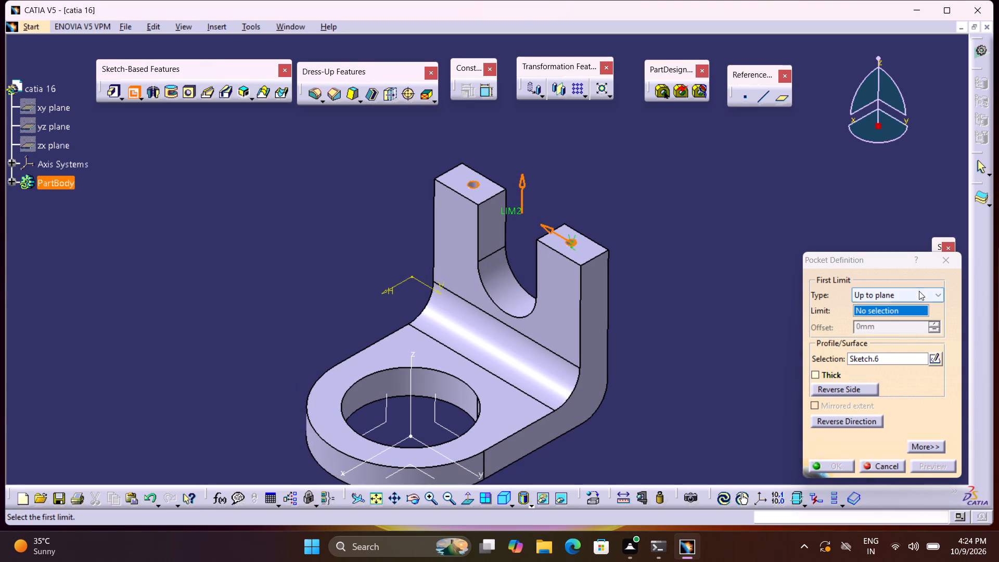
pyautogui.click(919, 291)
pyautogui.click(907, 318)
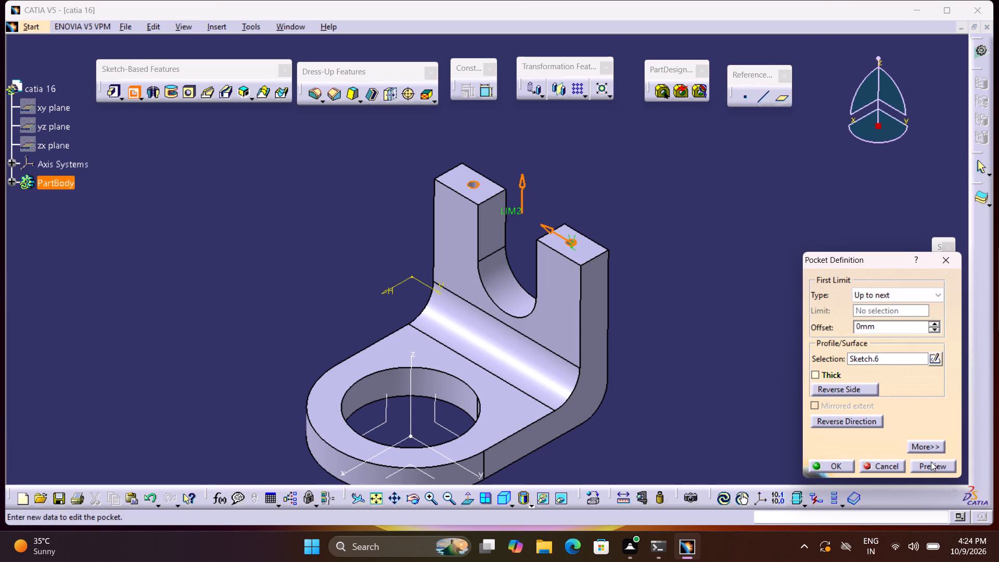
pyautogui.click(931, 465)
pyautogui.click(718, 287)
# Examine the previewed pockets in the wall's top ends at an angle and from above, and cancel the pocket.
pyautogui.moveTo(705, 249); pyautogui.dragTo(715, 275, button='middle')
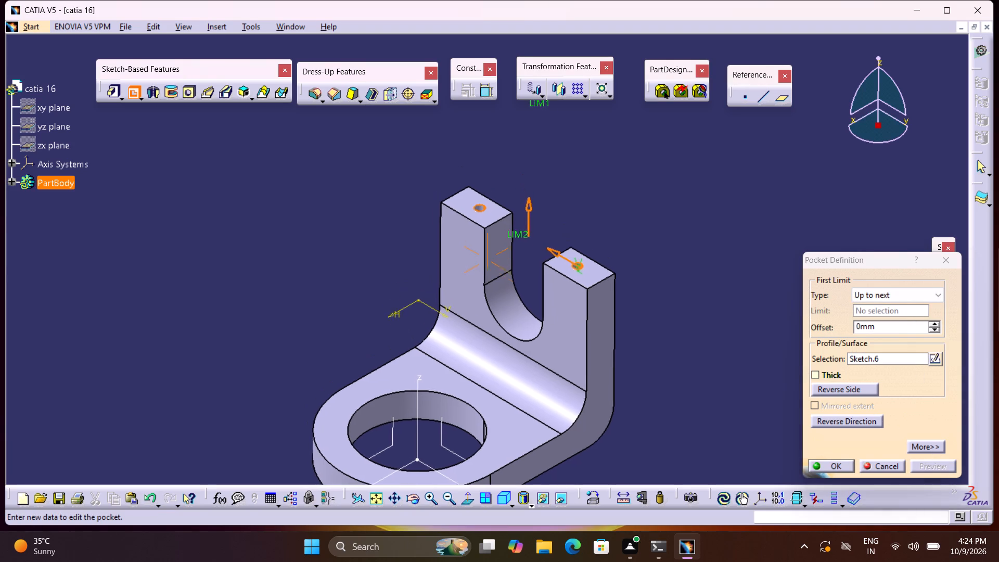
pyautogui.moveTo(715, 275); pyautogui.dragTo(672, 254, button='middle')
pyautogui.moveTo(716, 280); pyautogui.dragTo(672, 254, button='right')
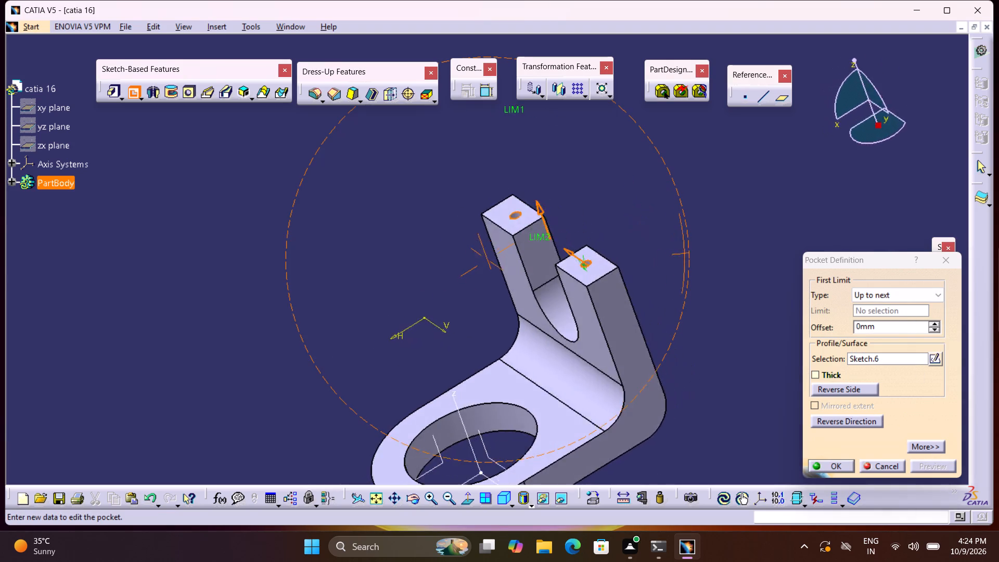
pyautogui.moveTo(672, 254); pyautogui.dragTo(686, 178, button='right')
pyautogui.moveTo(672, 254); pyautogui.dragTo(678, 175, button='middle')
pyautogui.moveTo(539, 228); pyautogui.dragTo(519, 347, button='middle')
pyautogui.moveTo(545, 268); pyautogui.dragTo(519, 347, button='right')
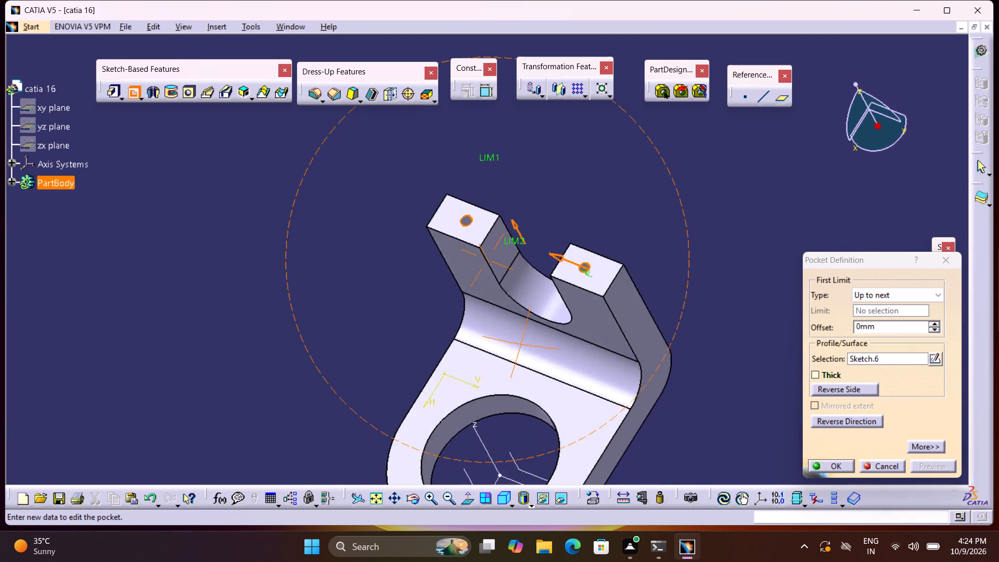
pyautogui.moveTo(519, 347); pyautogui.dragTo(586, 406, button='middle')
pyautogui.moveTo(519, 347); pyautogui.dragTo(586, 406, button='right')
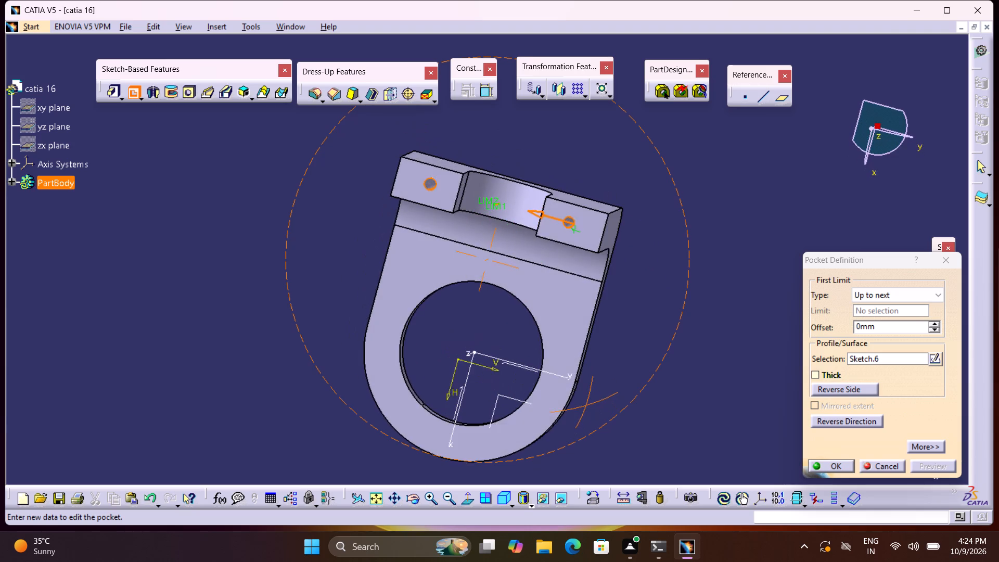
pyautogui.moveTo(586, 406); pyautogui.dragTo(613, 386, button='middle')
pyautogui.moveTo(586, 406); pyautogui.dragTo(613, 386, button='right')
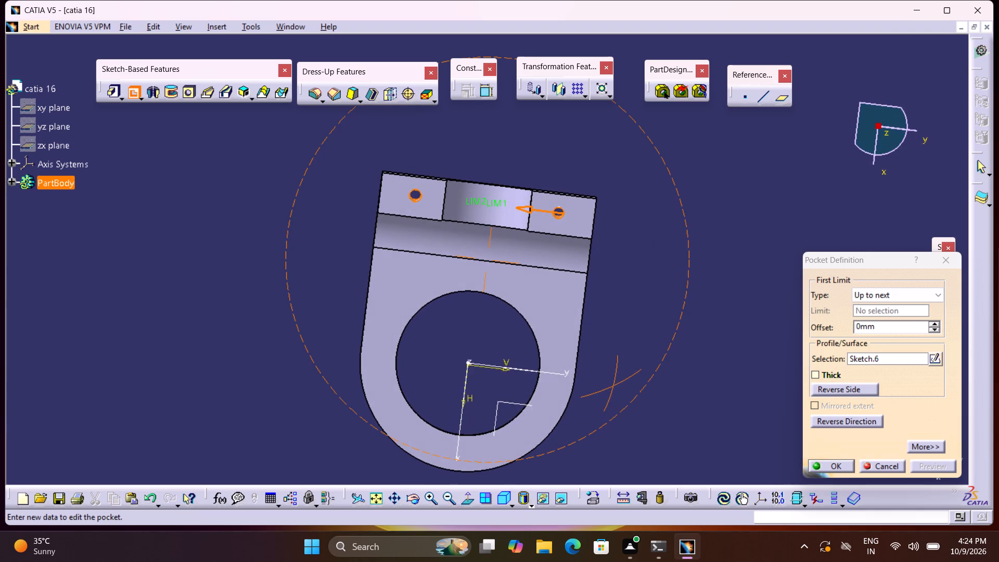
pyautogui.moveTo(613, 386); pyautogui.dragTo(614, 384, button='middle')
pyautogui.moveTo(613, 386); pyautogui.dragTo(614, 384, button='right')
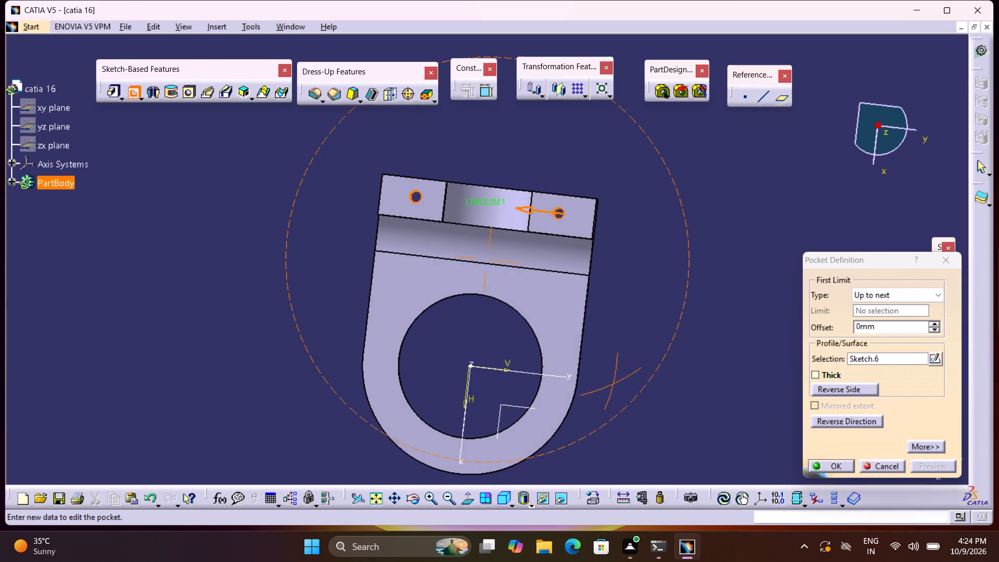
pyautogui.moveTo(614, 384); pyautogui.dragTo(614, 384, button='right')
pyautogui.moveTo(614, 384); pyautogui.dragTo(614, 384, button='middle')
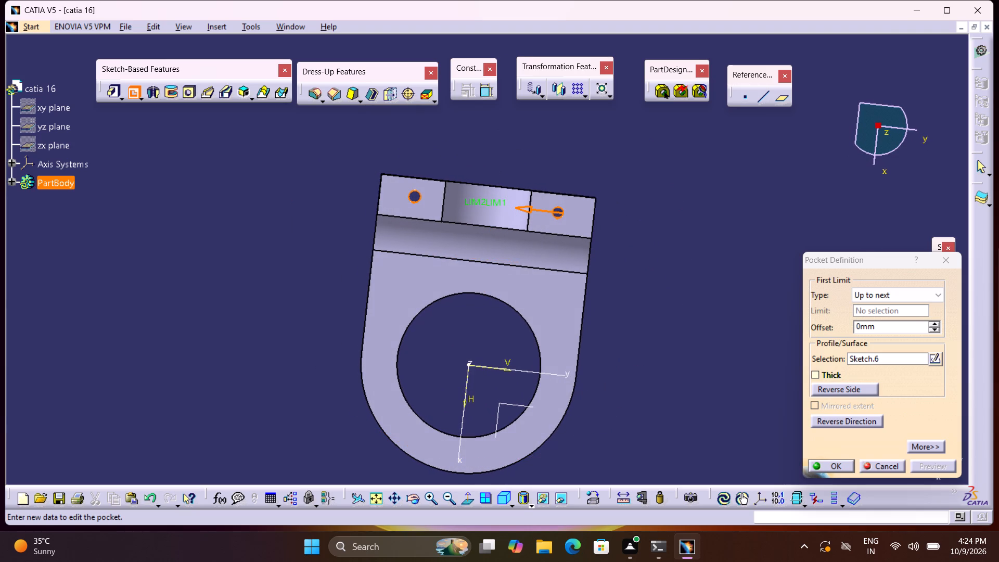
pyautogui.click(899, 472)
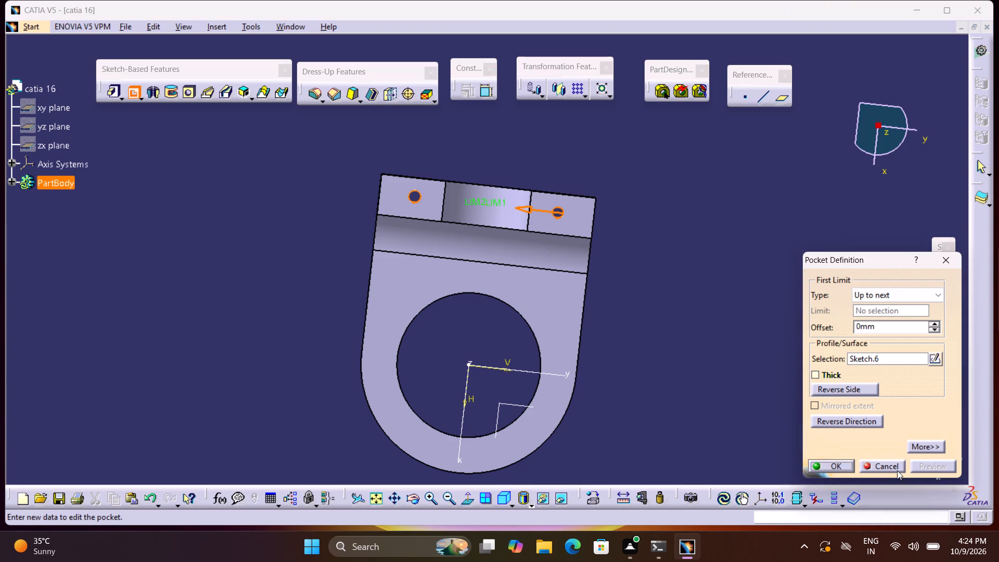
pyautogui.click(892, 466)
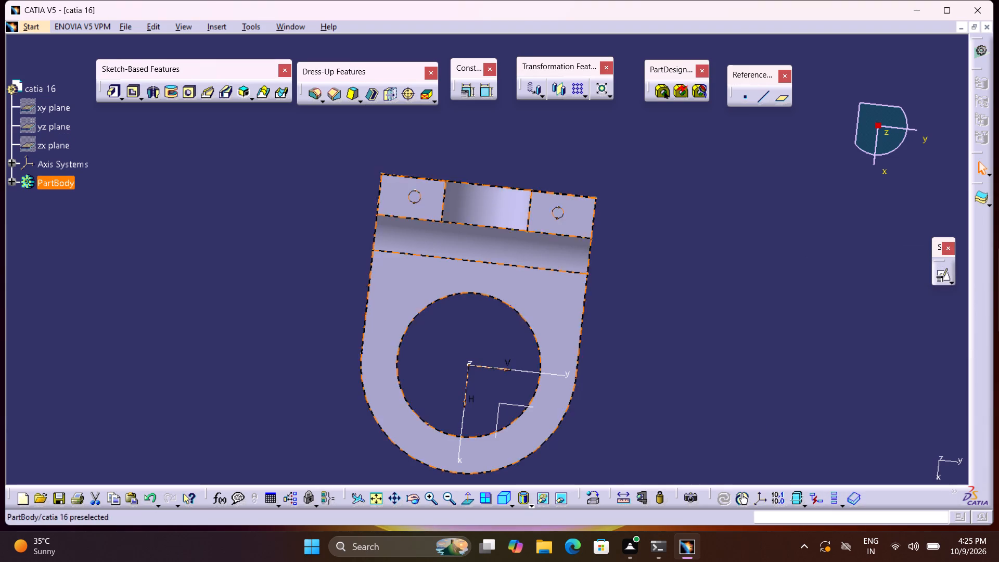
# Remove both small circles from the sketch on the wall's top end faces with Quick Trim and exit the sketch.
pyautogui.click(12, 180)
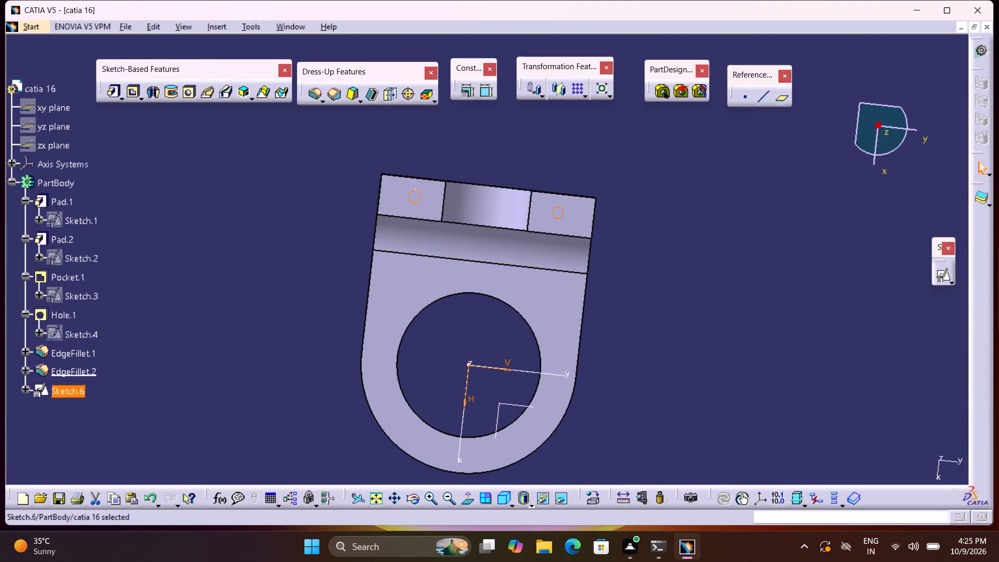
pyautogui.click(499, 503)
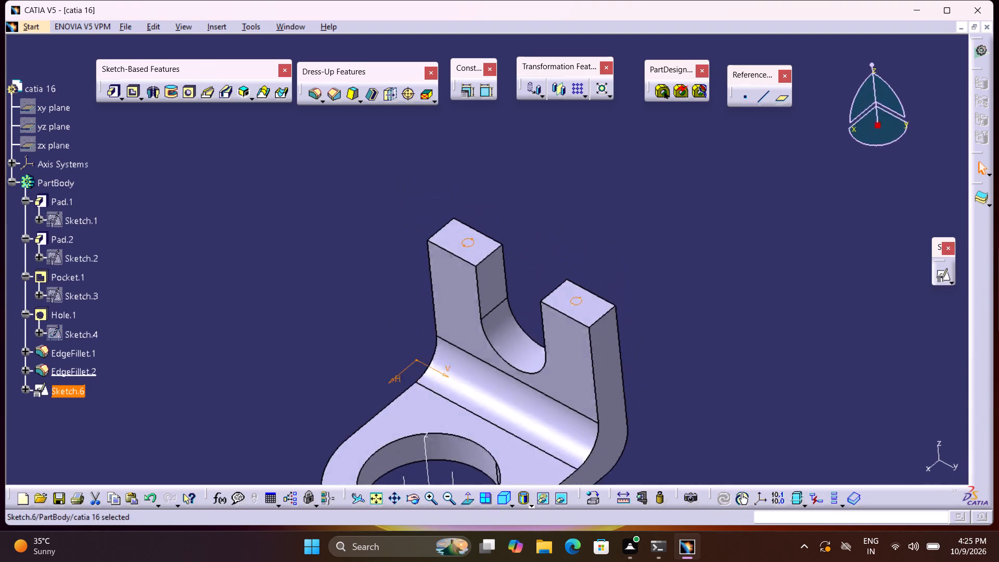
pyautogui.doubleClick(74, 395)
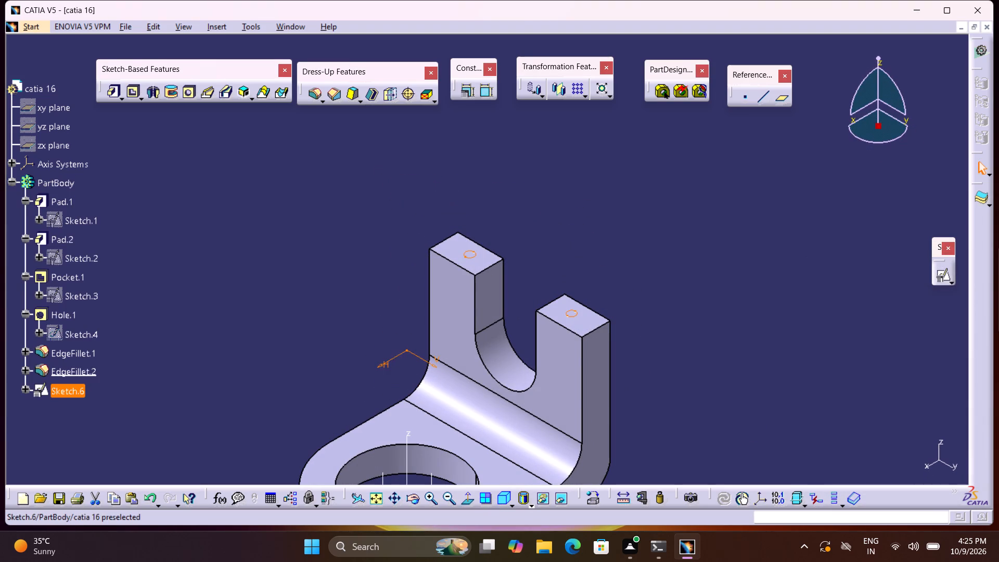
pyautogui.doubleClick(468, 257)
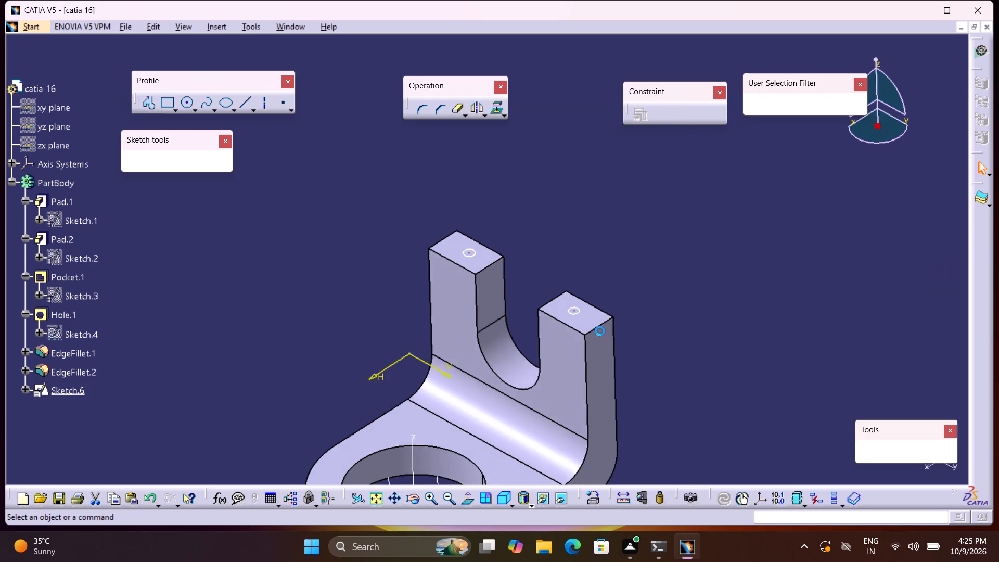
pyautogui.moveTo(573, 259); pyautogui.dragTo(555, 286, button='middle')
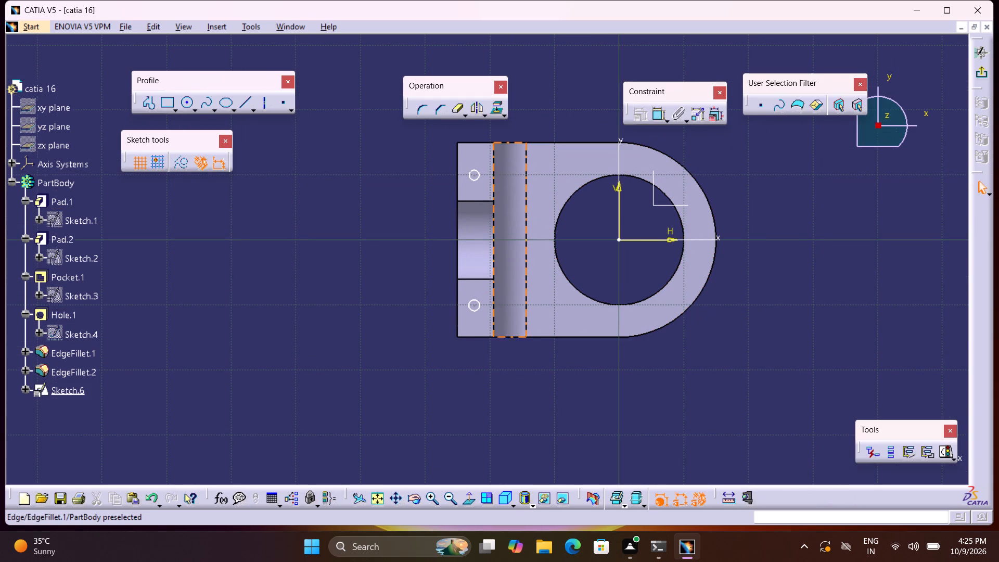
pyautogui.click(475, 302)
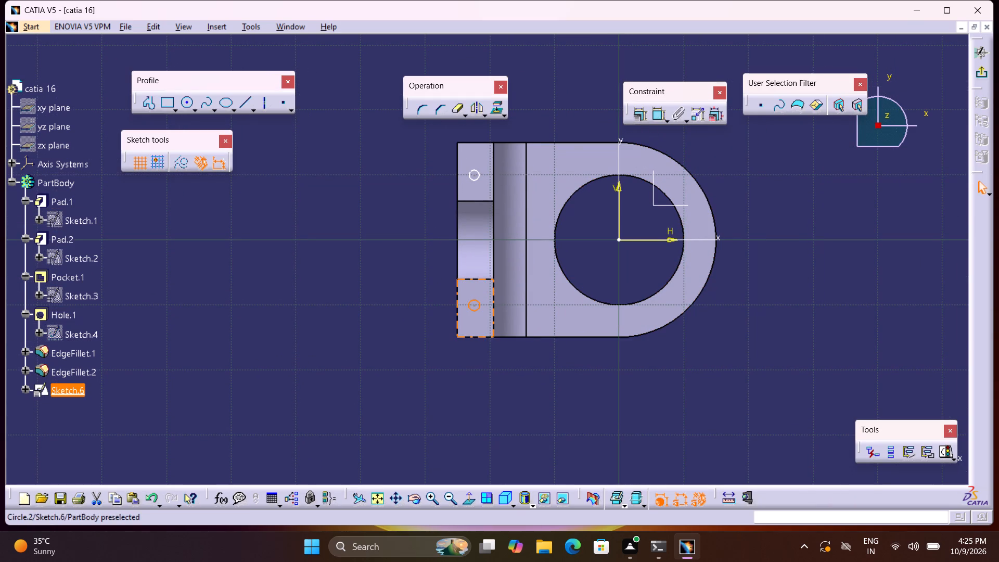
pyautogui.click(456, 109)
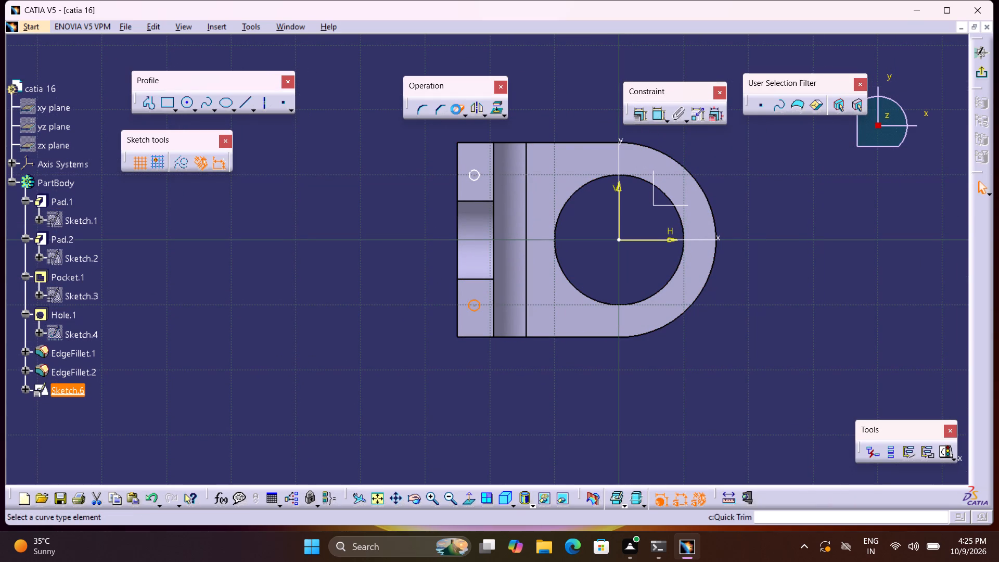
pyautogui.click(475, 312)
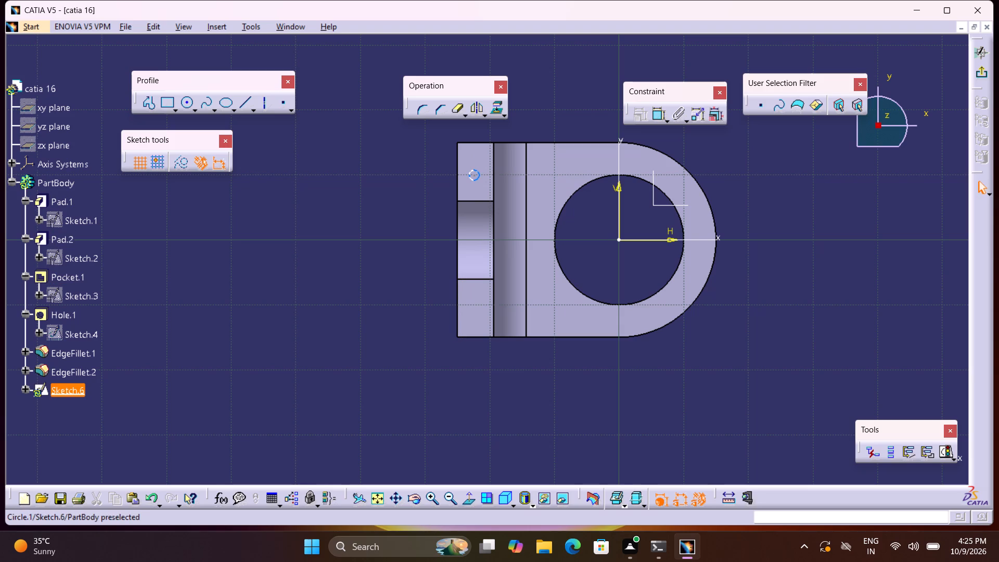
pyautogui.click(479, 174)
pyautogui.click(479, 175)
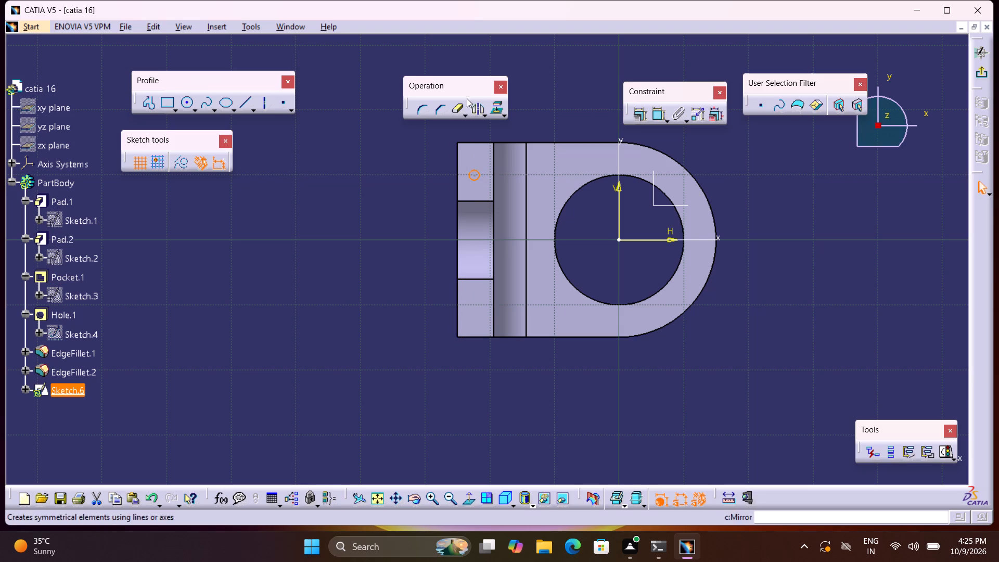
pyautogui.click(457, 109)
pyautogui.click(480, 175)
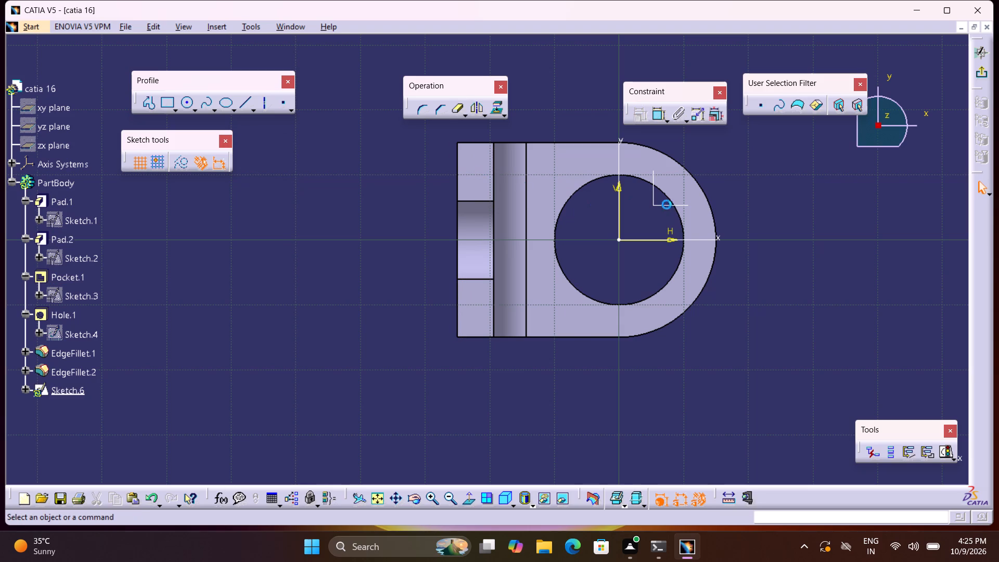
pyautogui.doubleClick(777, 208)
pyautogui.doubleClick(46, 393)
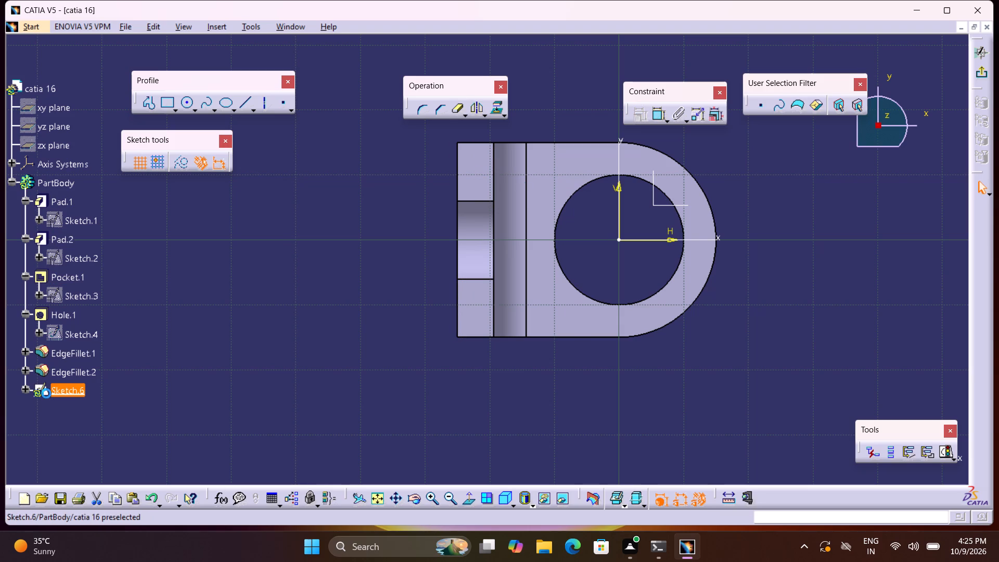
pyautogui.doubleClick(68, 390)
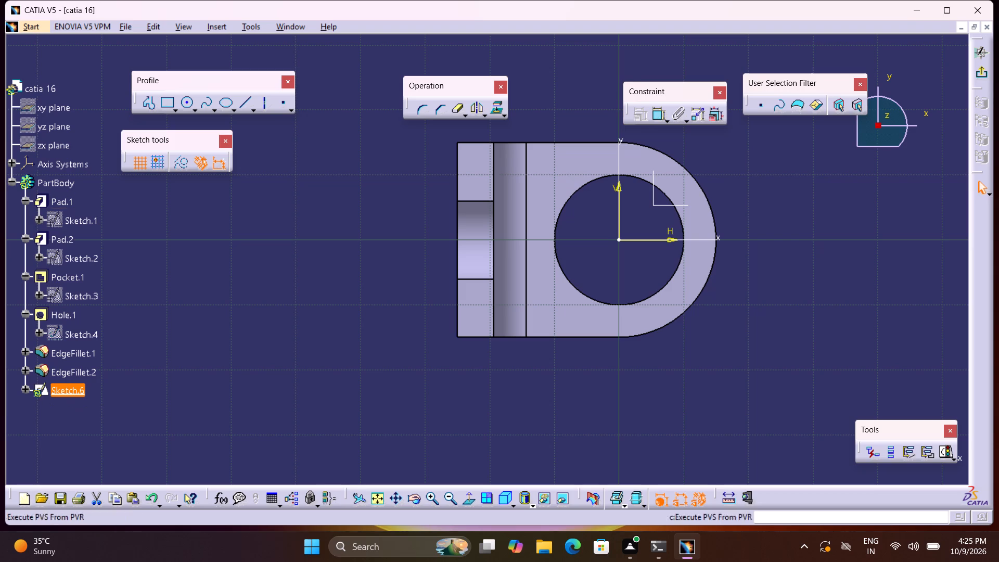
pyautogui.click(983, 70)
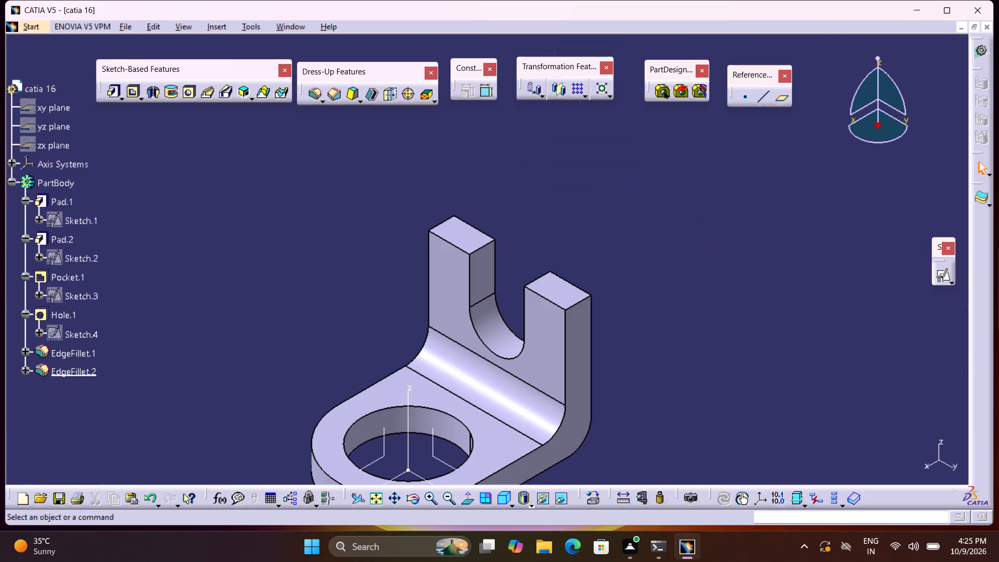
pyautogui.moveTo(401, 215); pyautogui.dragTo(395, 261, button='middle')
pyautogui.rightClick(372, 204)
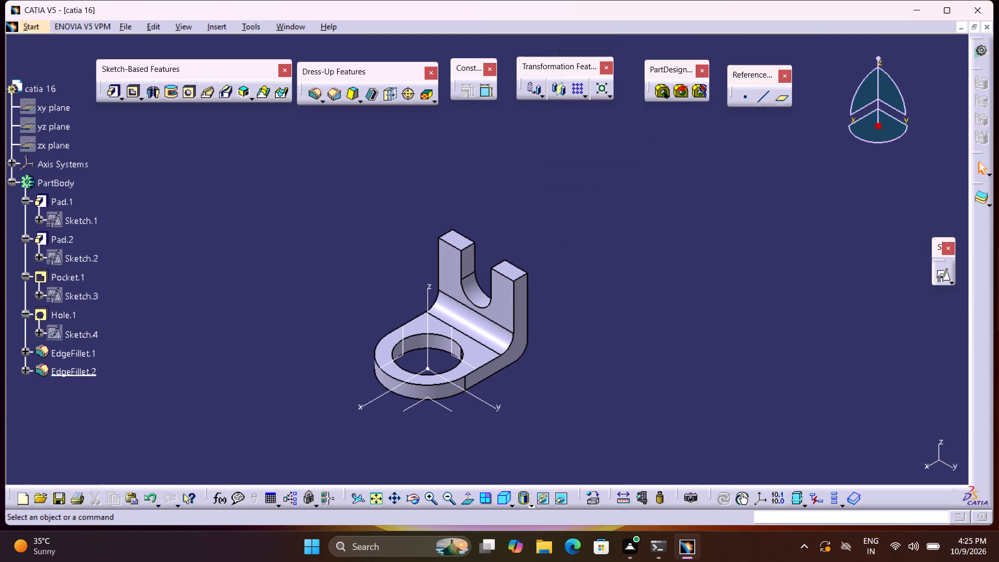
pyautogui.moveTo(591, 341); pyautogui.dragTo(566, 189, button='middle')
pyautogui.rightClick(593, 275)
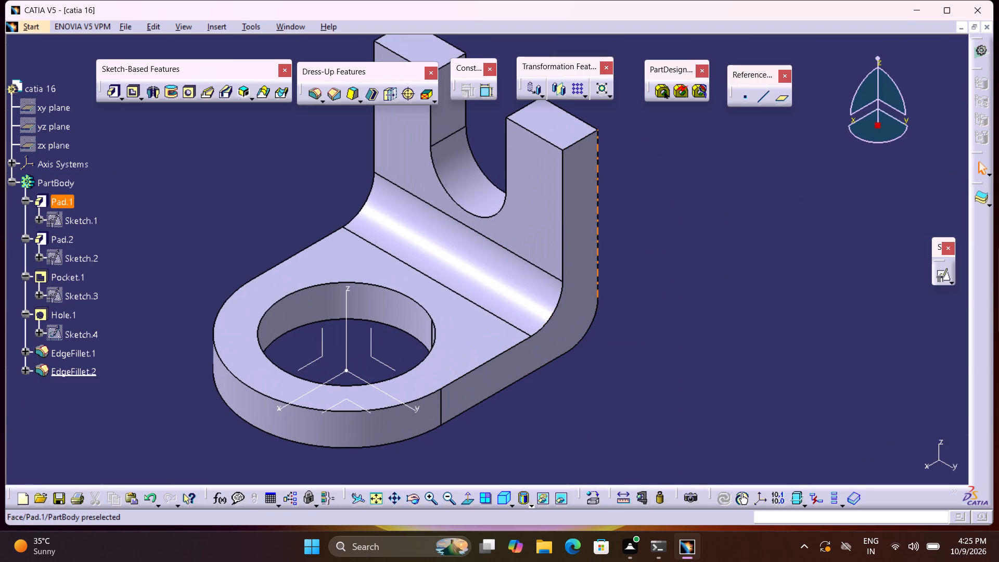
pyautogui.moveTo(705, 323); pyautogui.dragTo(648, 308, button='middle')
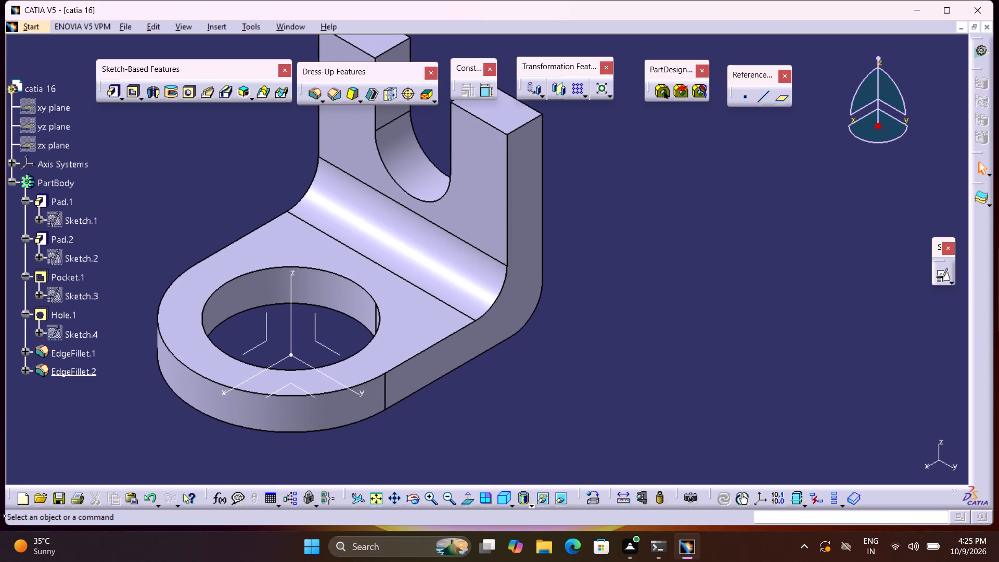
# Delete the edge fillet on the inner bend between the base and the upright wall.
pyautogui.rightClick(63, 356)
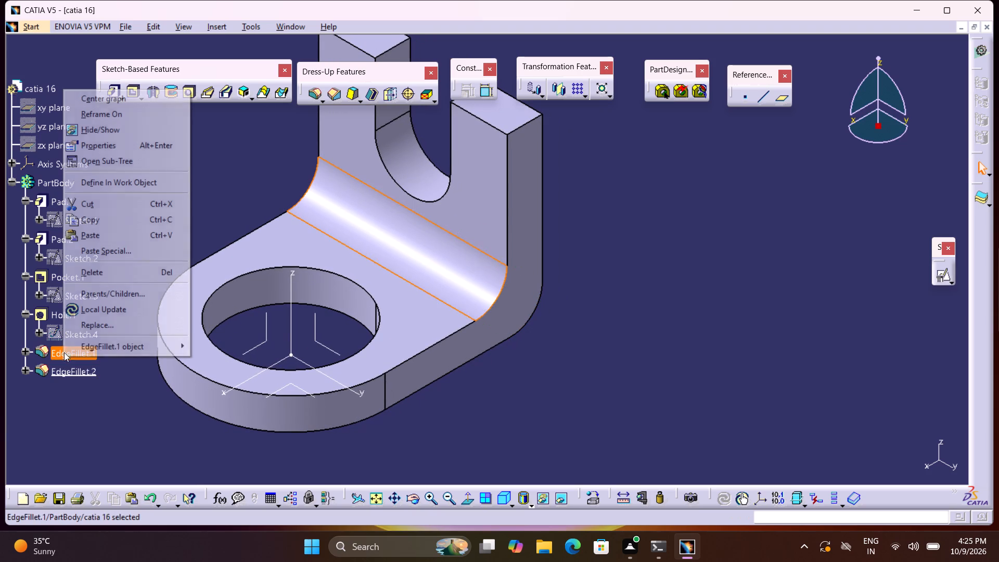
pyautogui.click(108, 271)
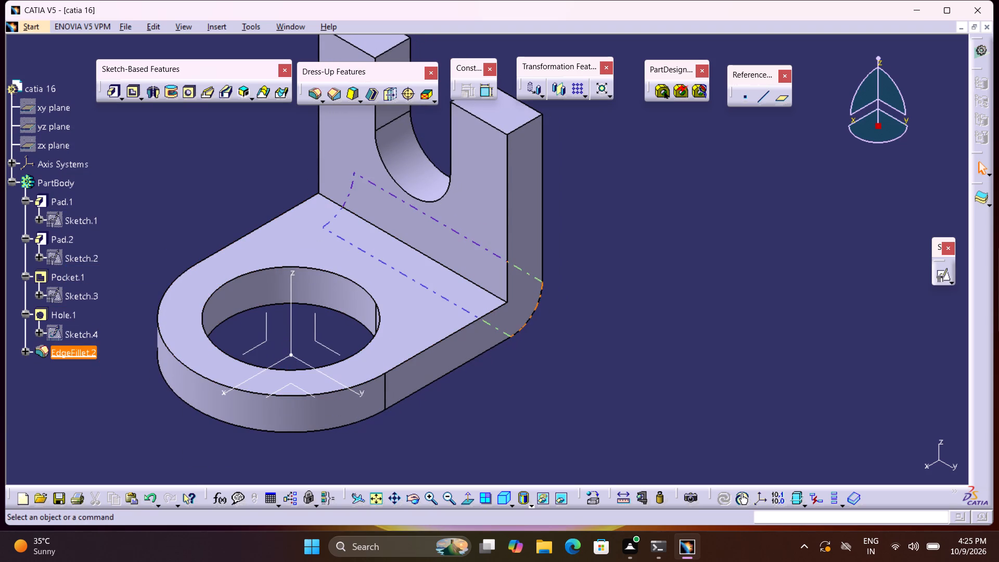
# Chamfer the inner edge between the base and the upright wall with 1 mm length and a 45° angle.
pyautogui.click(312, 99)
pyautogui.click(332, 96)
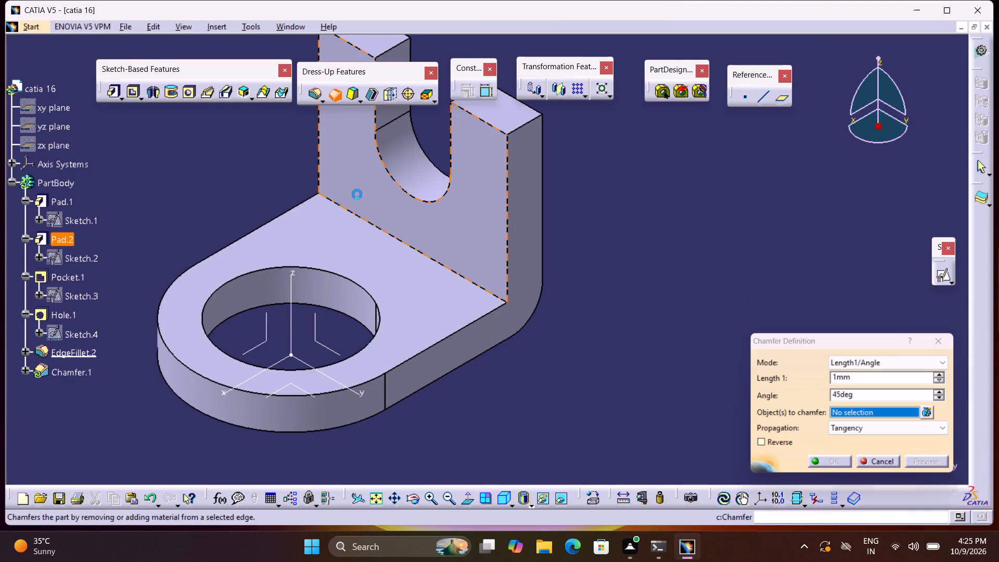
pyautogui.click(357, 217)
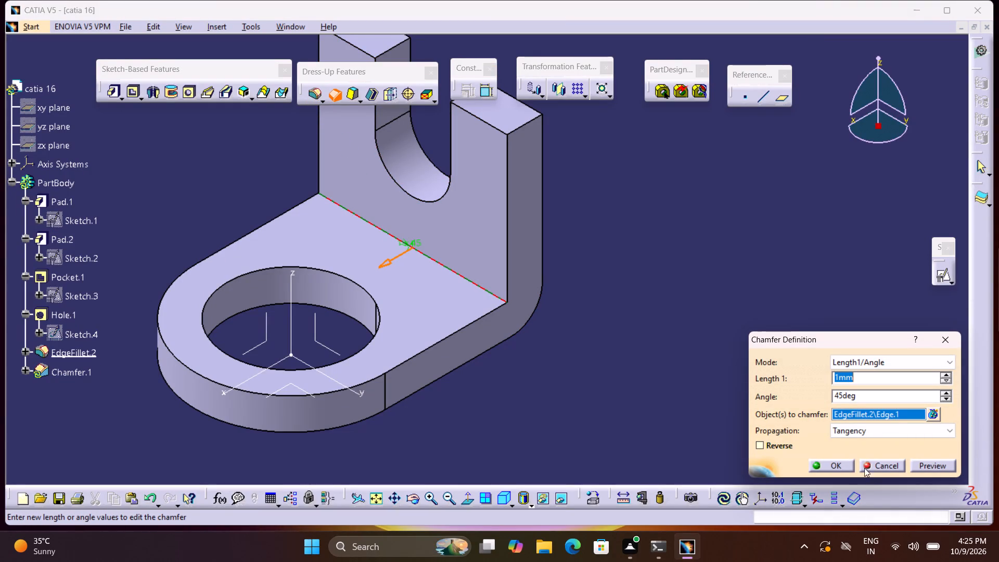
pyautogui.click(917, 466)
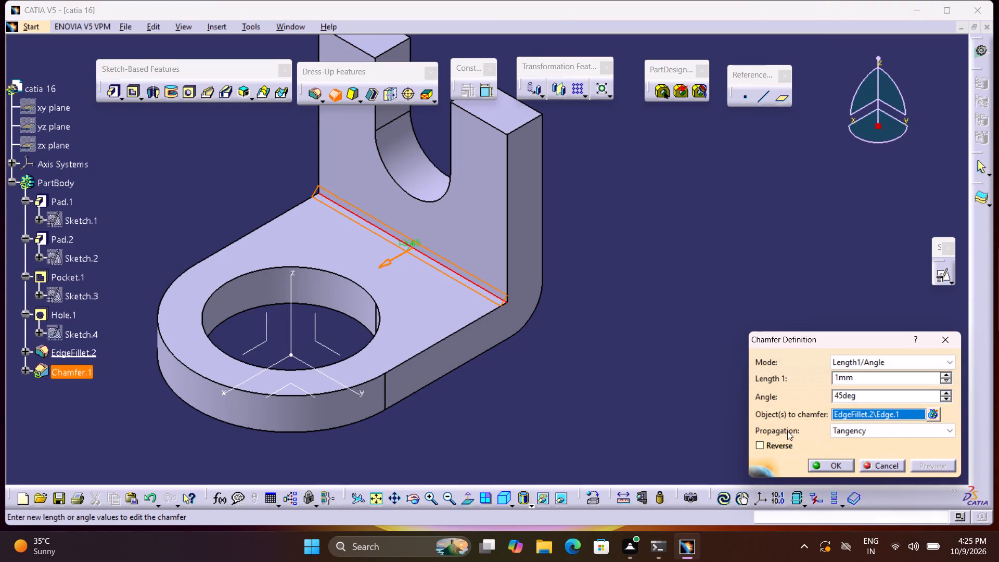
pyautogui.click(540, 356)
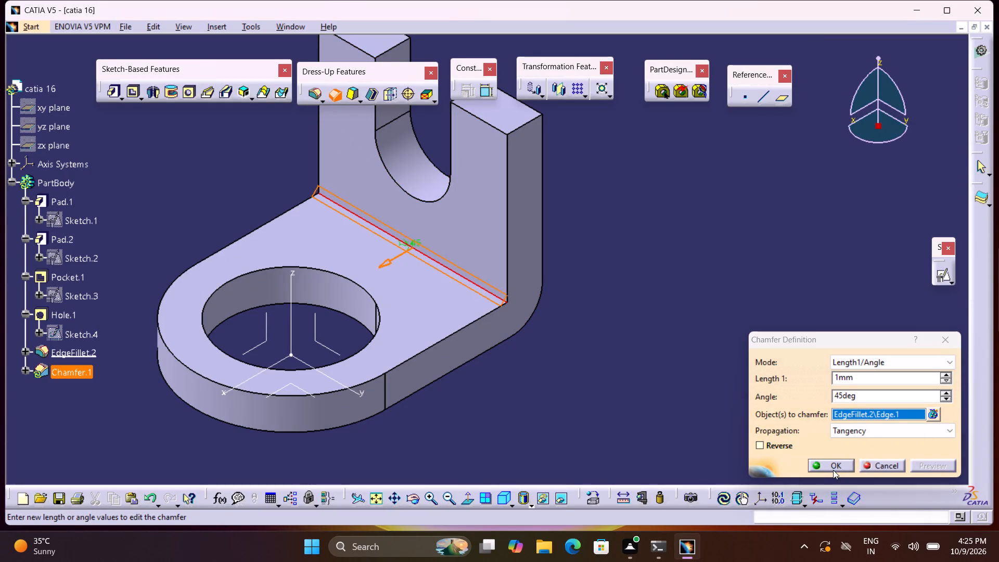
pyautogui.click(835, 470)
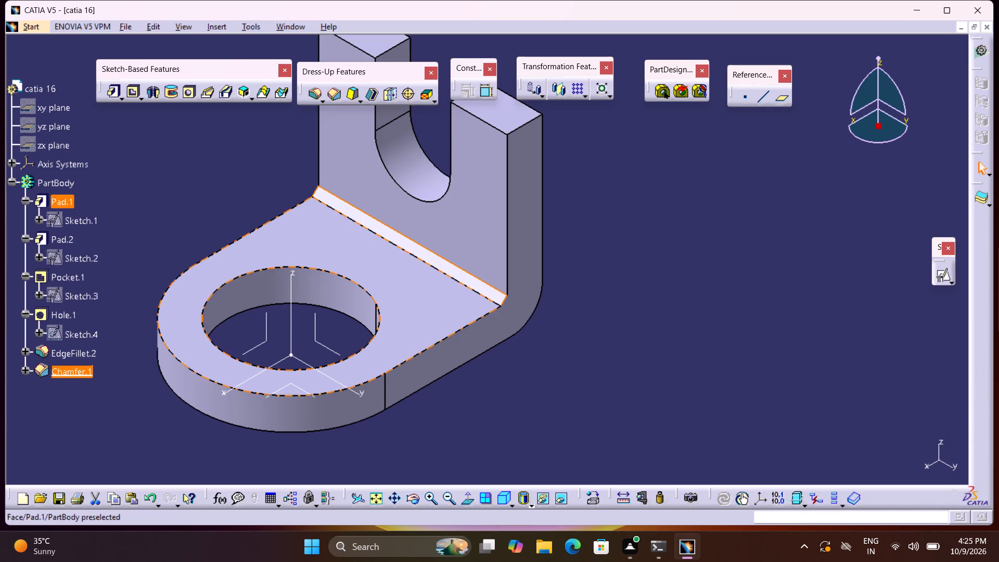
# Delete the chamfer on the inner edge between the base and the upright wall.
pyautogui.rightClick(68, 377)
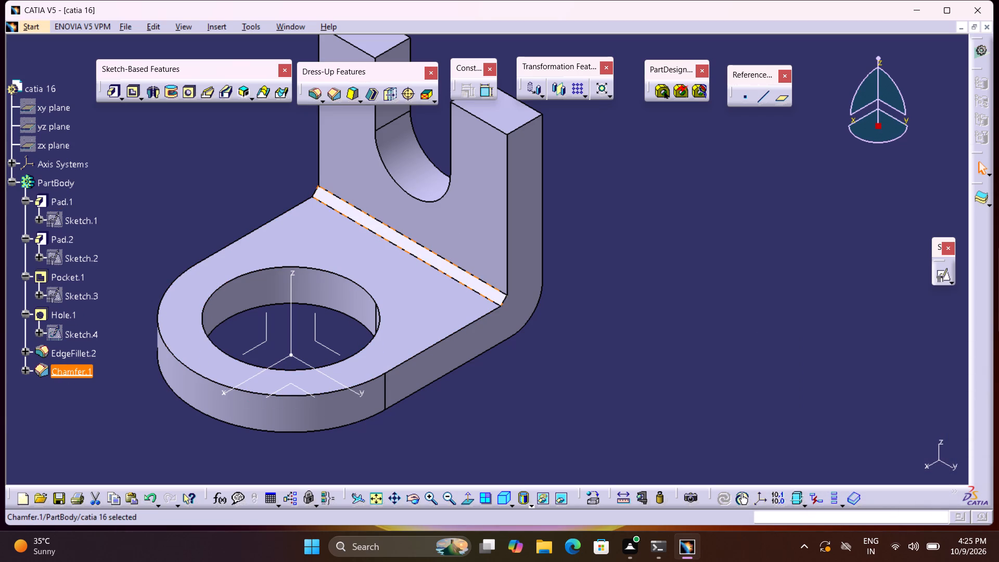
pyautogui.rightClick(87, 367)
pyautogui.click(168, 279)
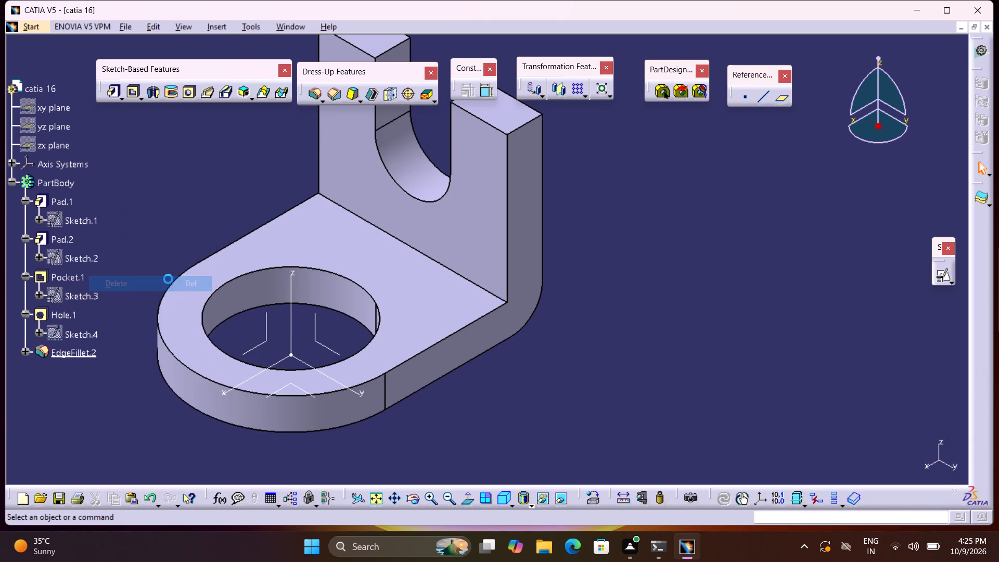
# Fillet the inner edge between the base and the upright wall with a 5 mm radius and Tangency selection mode.
pyautogui.click(313, 88)
pyautogui.click(368, 221)
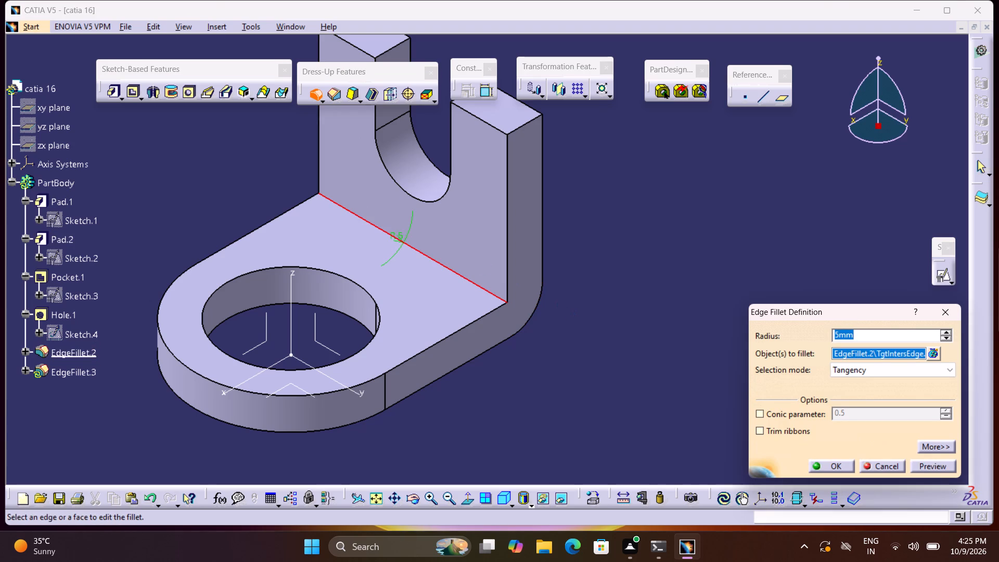
pyautogui.click(818, 466)
pyautogui.click(683, 407)
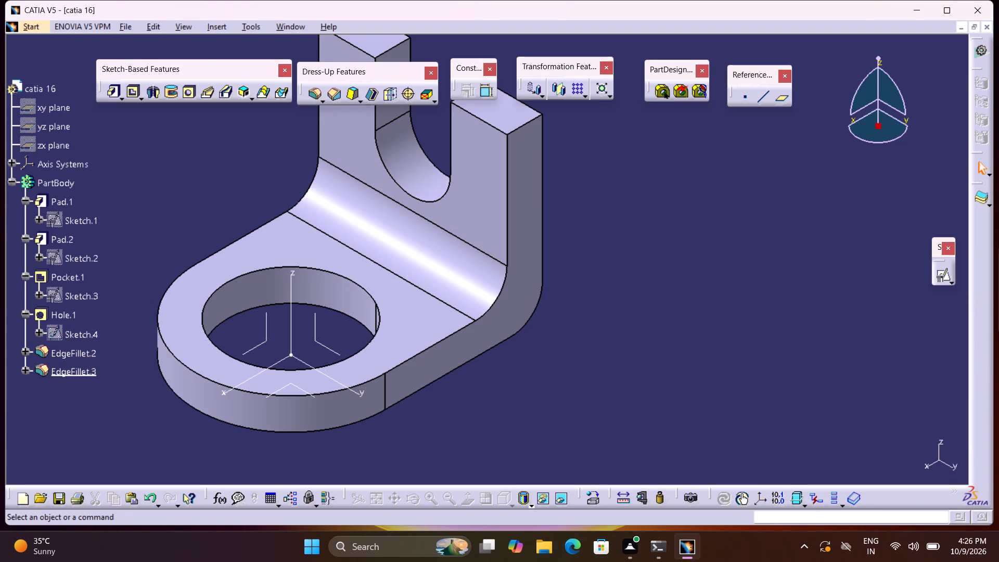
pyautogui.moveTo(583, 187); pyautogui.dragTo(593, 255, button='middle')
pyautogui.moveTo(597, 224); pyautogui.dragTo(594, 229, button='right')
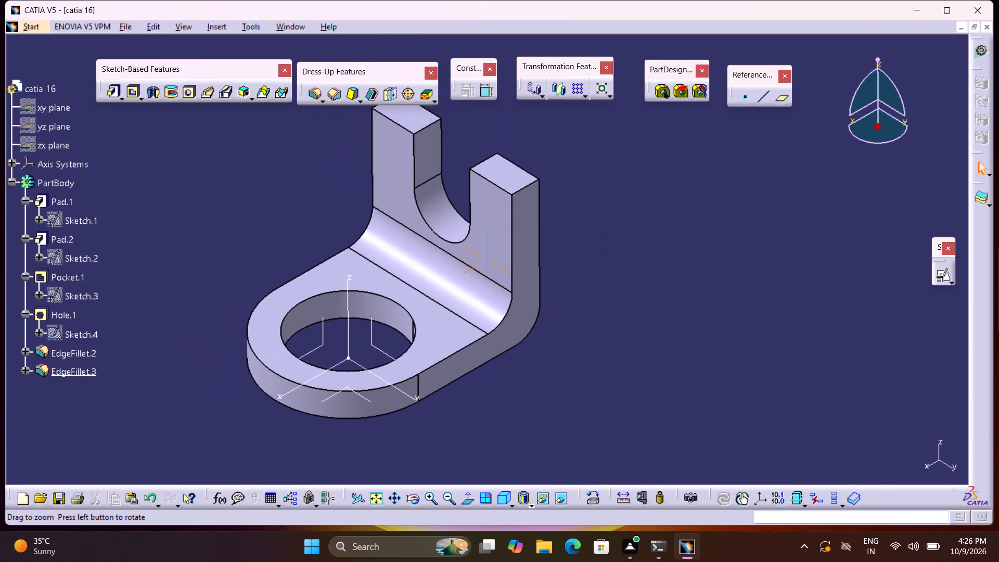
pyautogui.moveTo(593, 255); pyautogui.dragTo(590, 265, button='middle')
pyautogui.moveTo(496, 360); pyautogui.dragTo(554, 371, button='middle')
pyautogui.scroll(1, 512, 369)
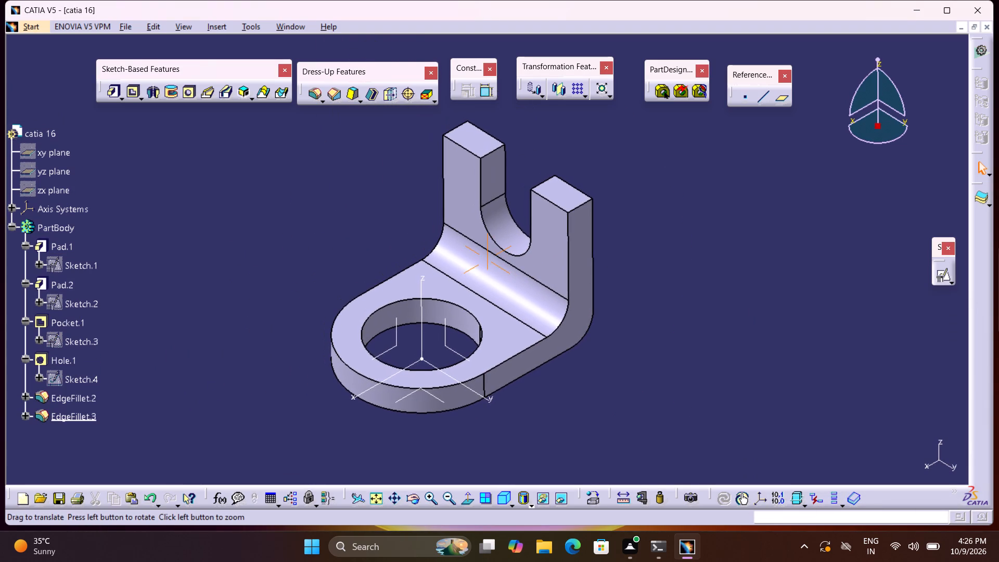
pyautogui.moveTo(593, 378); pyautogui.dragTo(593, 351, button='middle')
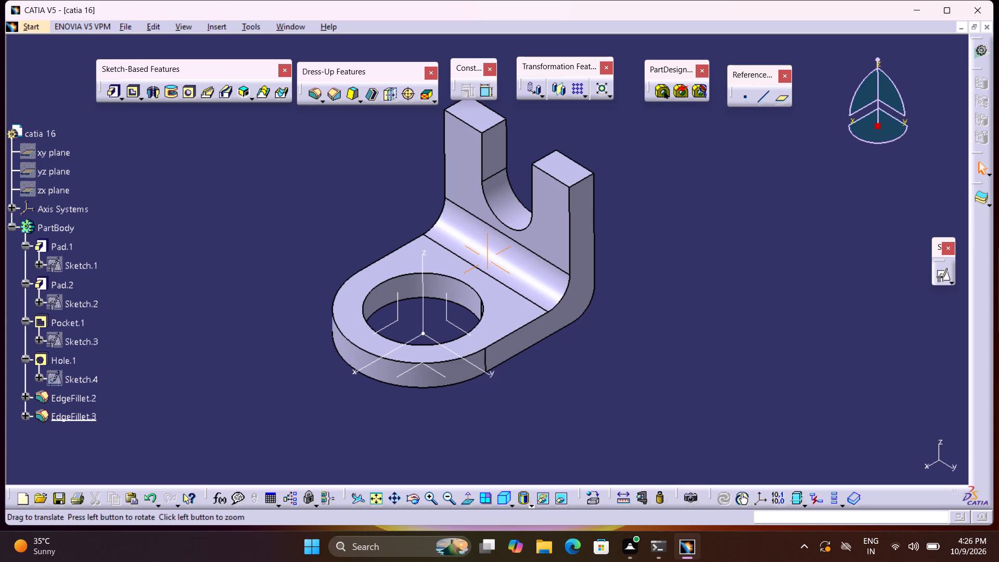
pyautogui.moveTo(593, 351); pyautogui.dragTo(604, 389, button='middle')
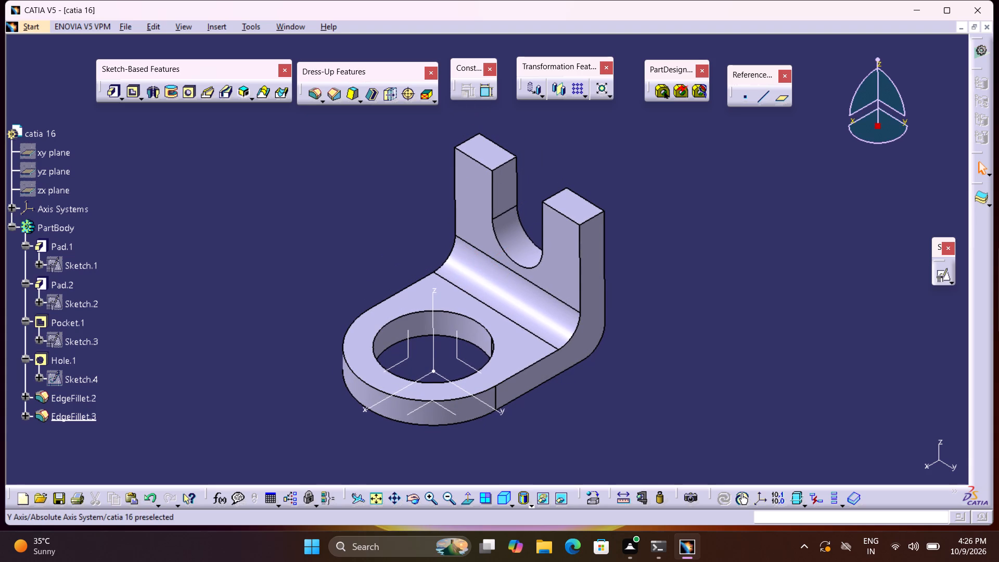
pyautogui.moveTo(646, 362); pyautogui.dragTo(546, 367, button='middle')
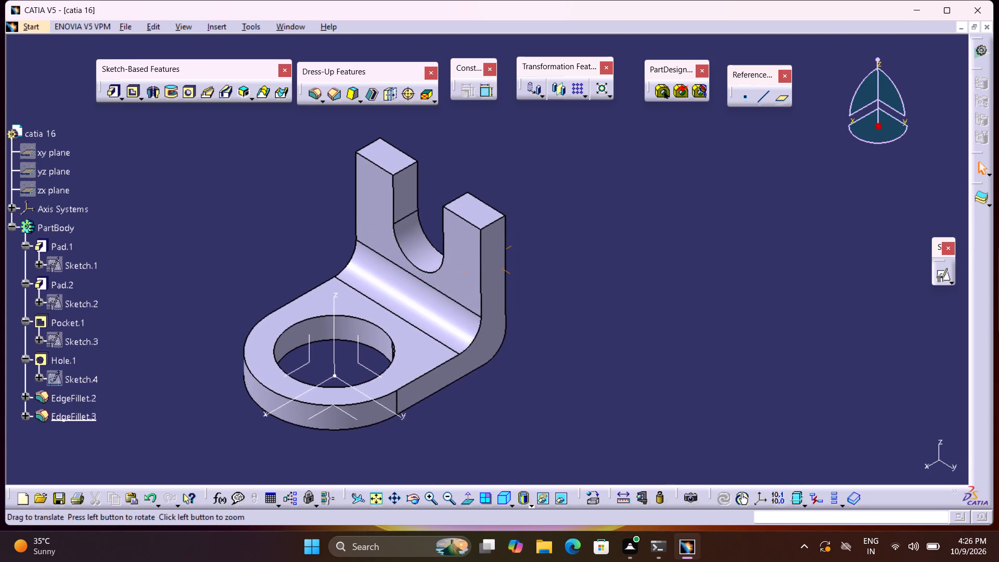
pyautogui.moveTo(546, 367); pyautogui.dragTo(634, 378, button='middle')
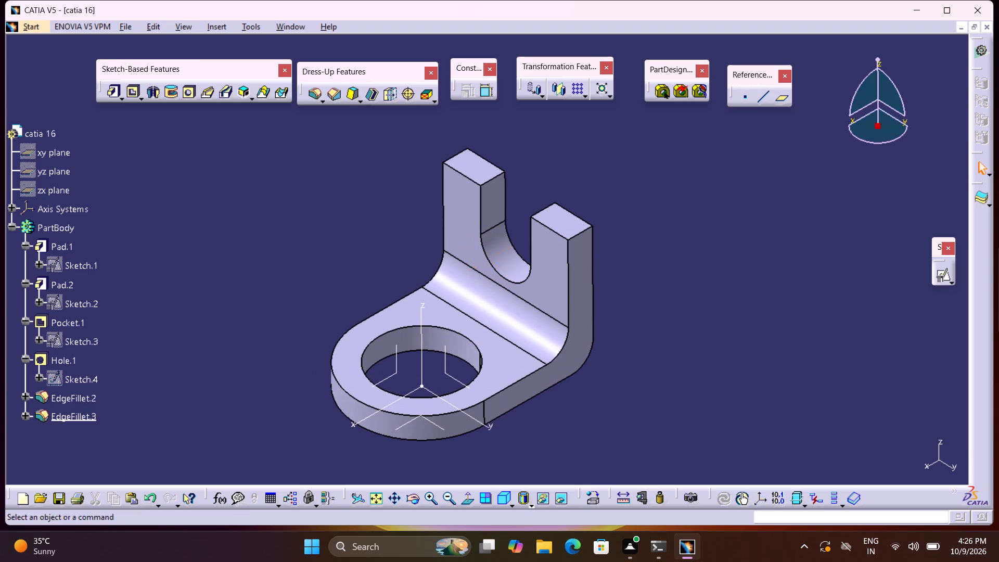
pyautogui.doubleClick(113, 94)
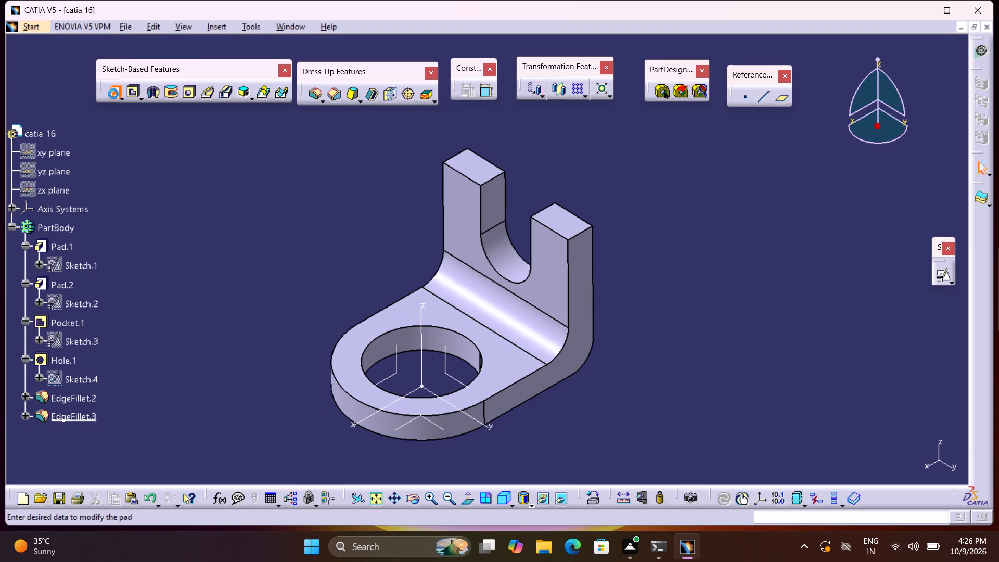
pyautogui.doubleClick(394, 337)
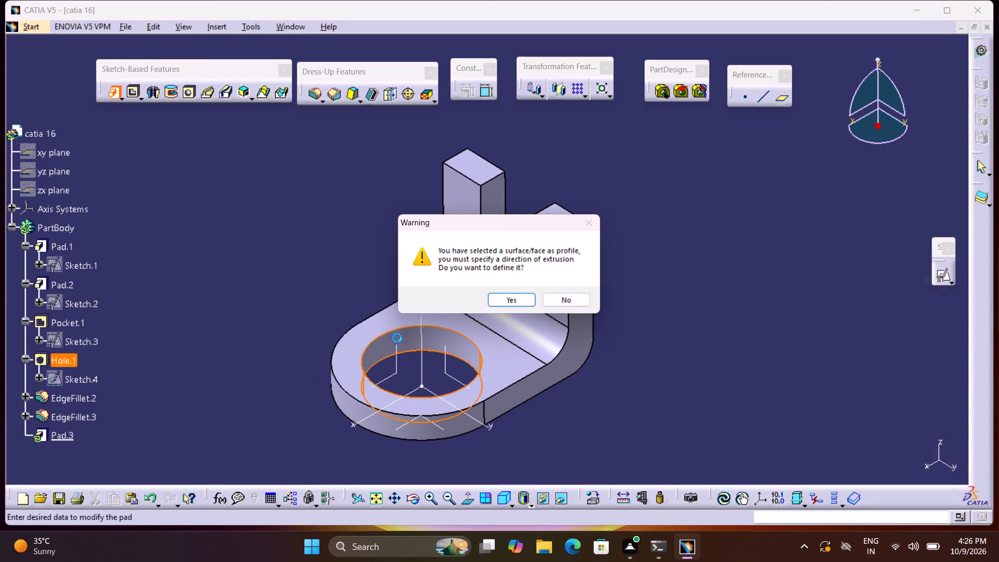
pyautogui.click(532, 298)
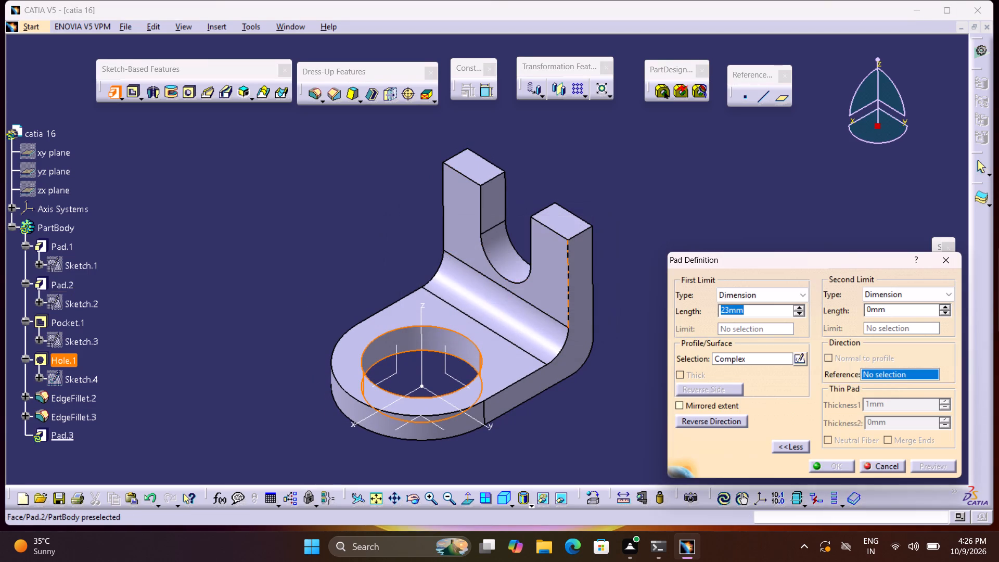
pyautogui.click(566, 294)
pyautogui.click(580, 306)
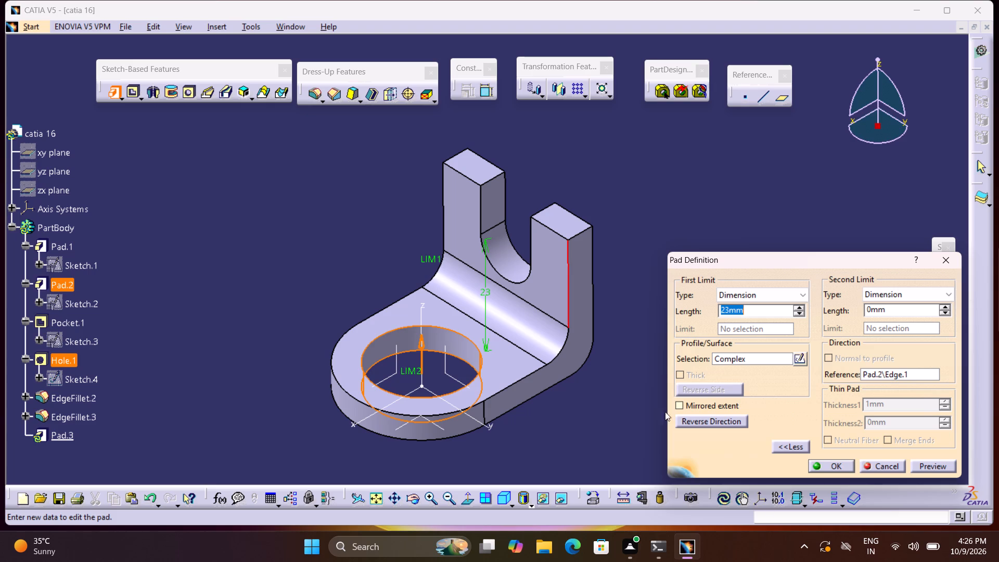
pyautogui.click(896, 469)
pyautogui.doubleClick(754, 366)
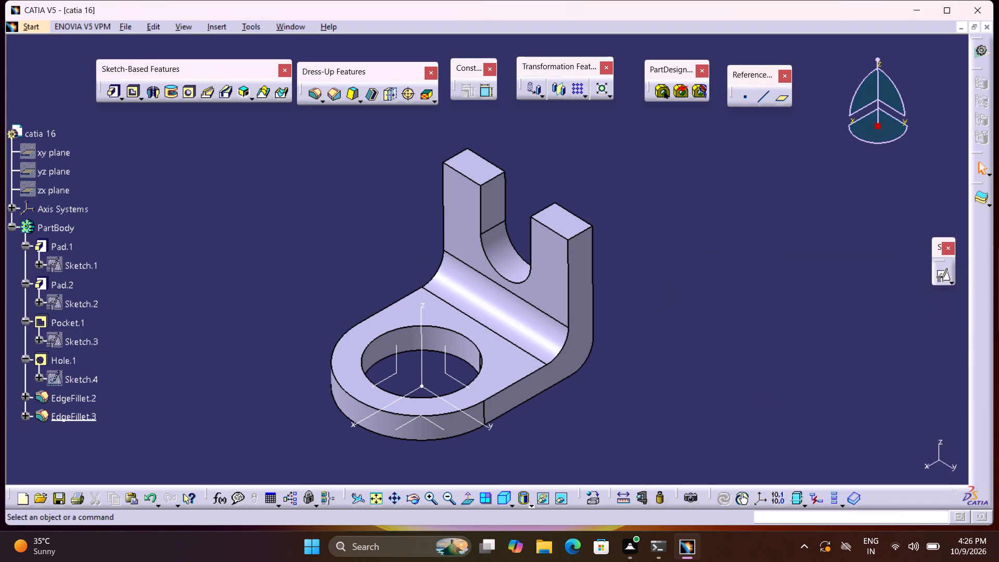
# Open the base hole's positioning sketch, examine the hole point against the base outline, and exit the sketch.
pyautogui.moveTo(729, 306); pyautogui.dragTo(709, 329, button='middle')
pyautogui.rightClick(710, 327)
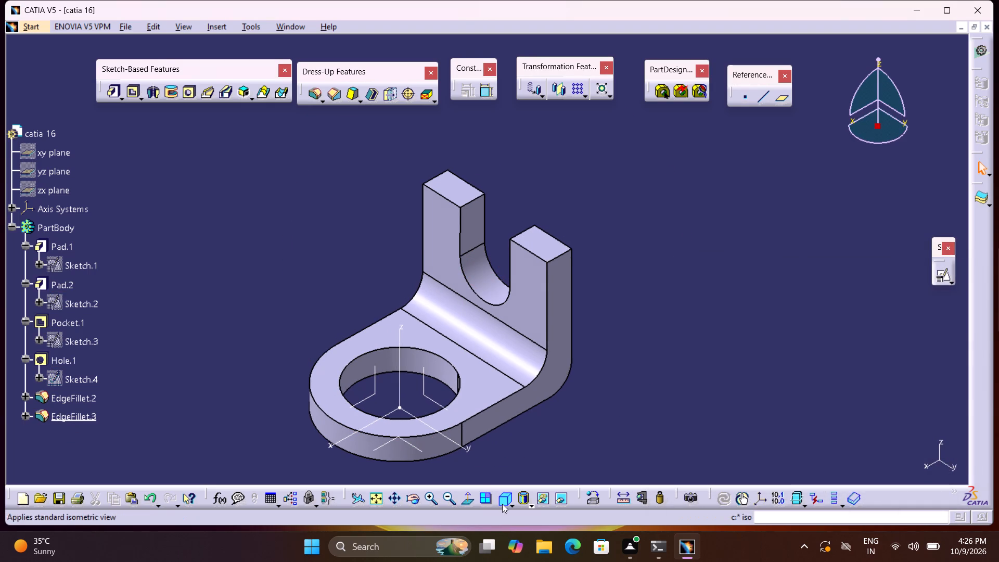
pyautogui.click(502, 504)
pyautogui.click(453, 501)
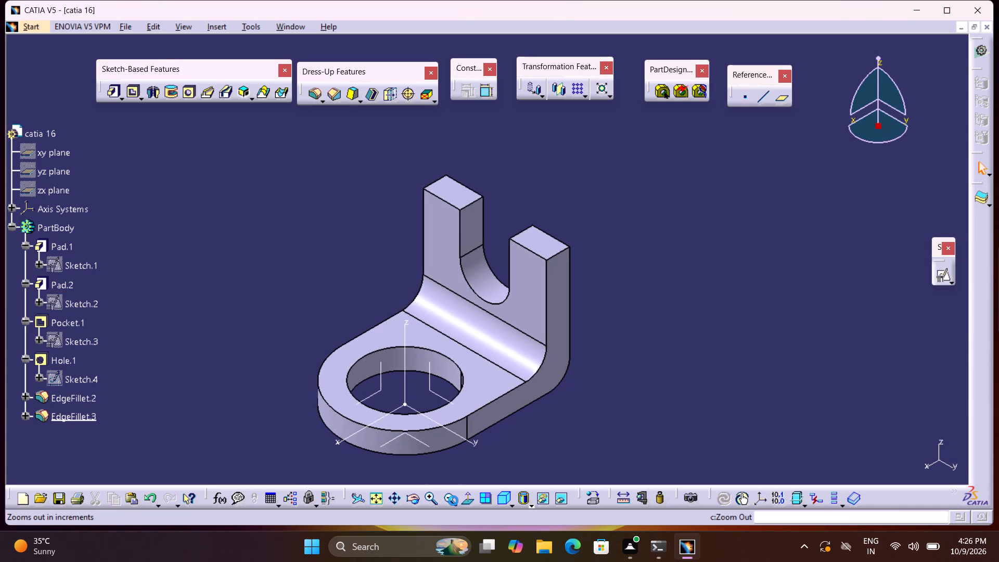
pyautogui.doubleClick(68, 383)
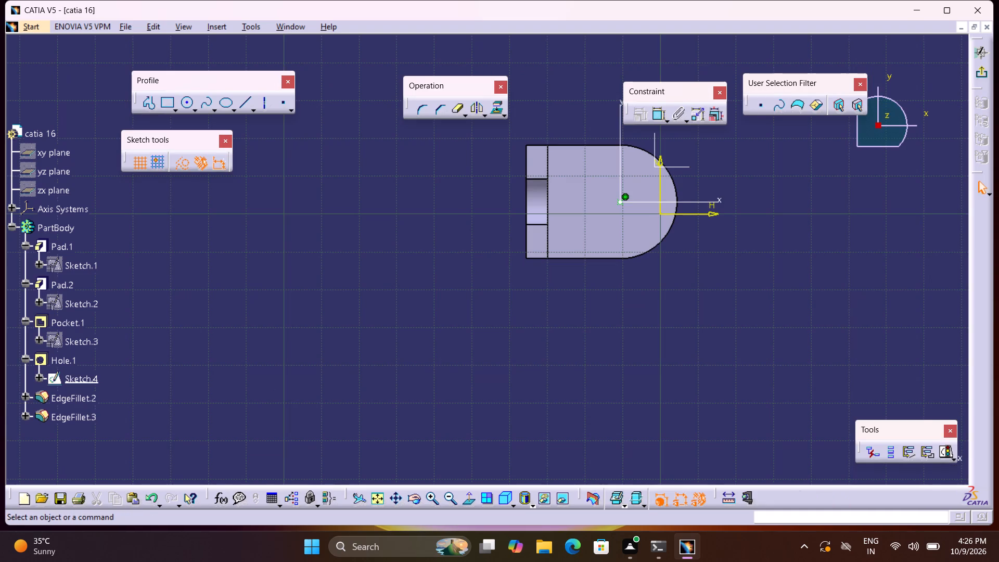
pyautogui.moveTo(516, 305); pyautogui.dragTo(250, 375, button='middle')
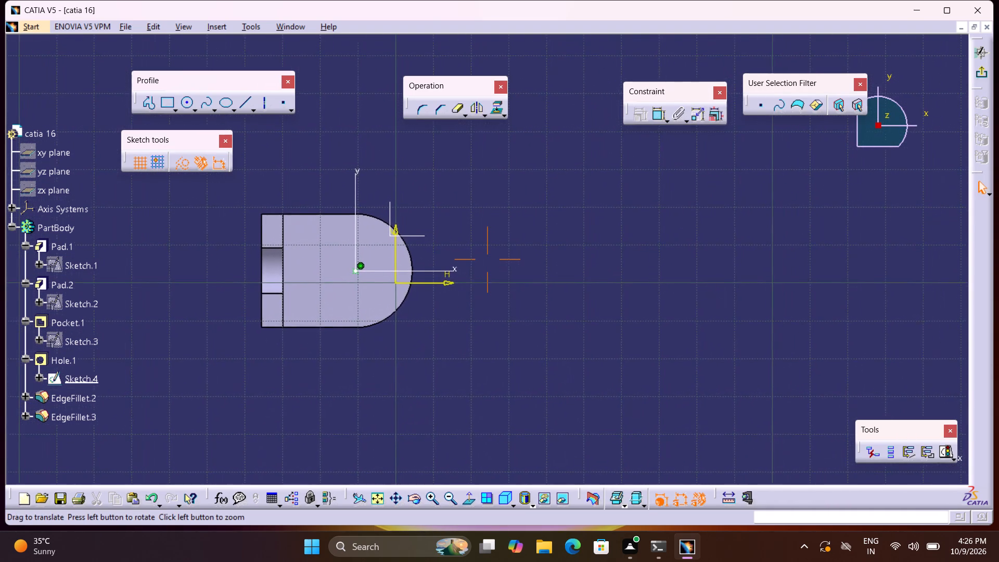
pyautogui.moveTo(250, 375); pyautogui.dragTo(246, 381, button='middle')
pyautogui.moveTo(380, 362); pyautogui.dragTo(358, 379, button='middle')
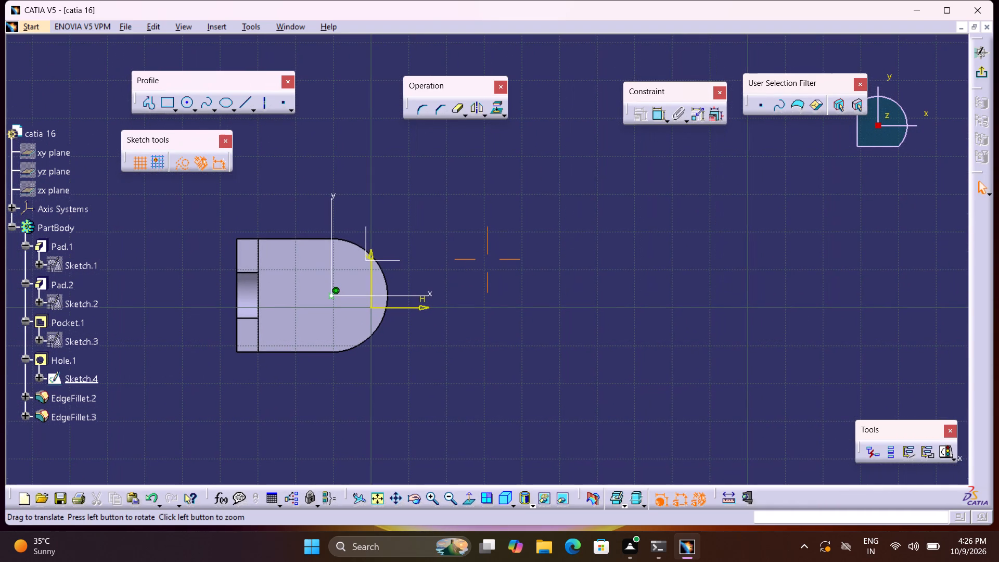
pyautogui.moveTo(358, 379); pyautogui.dragTo(344, 313, button='middle')
pyautogui.rightClick(358, 379)
pyautogui.moveTo(319, 348); pyautogui.dragTo(513, 303, button='middle')
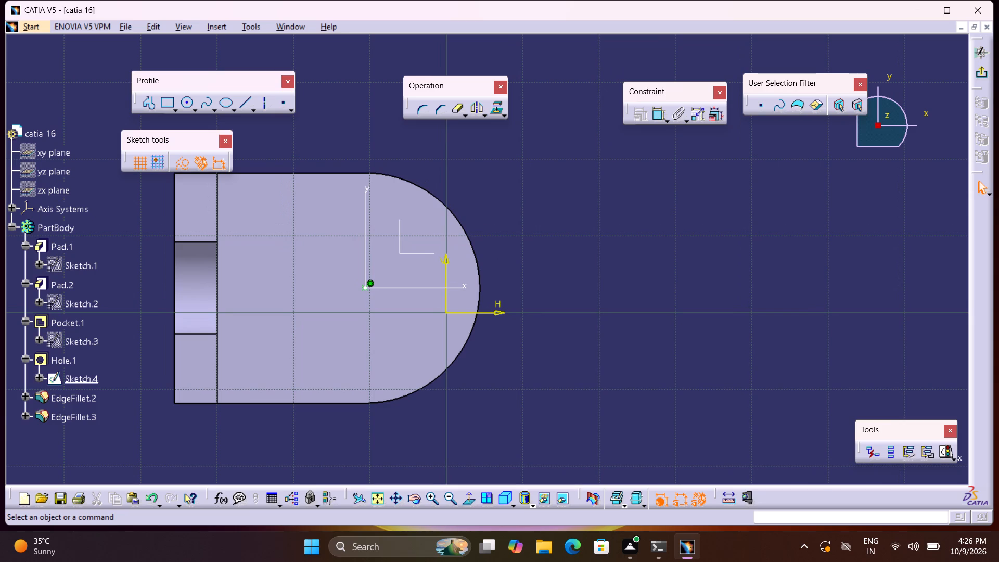
pyautogui.click(977, 75)
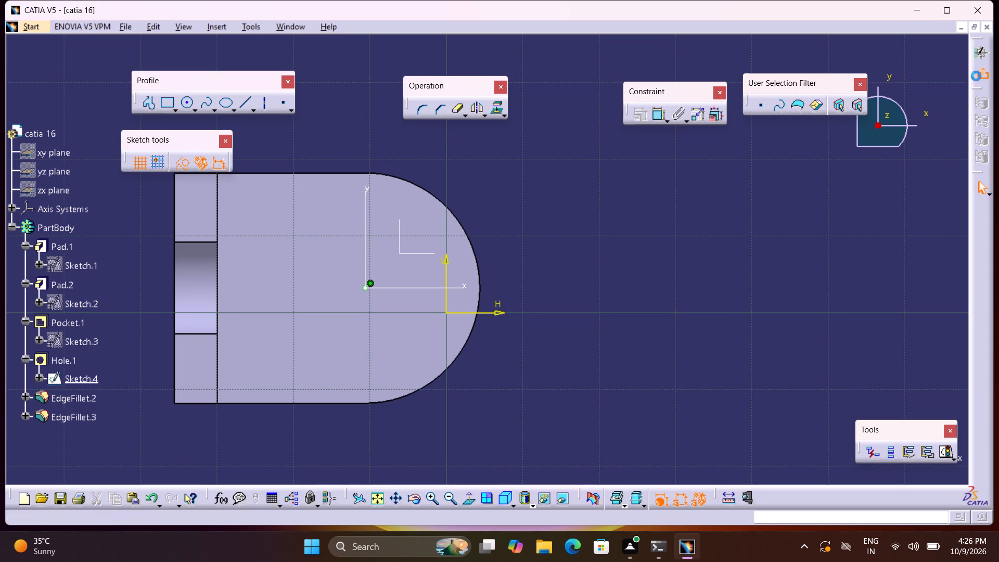
# Save the part to the Desktop as catia 16 in CATPart format.
pyautogui.moveTo(785, 226); pyautogui.dragTo(644, 372, button='middle')
pyautogui.rightClick(640, 342)
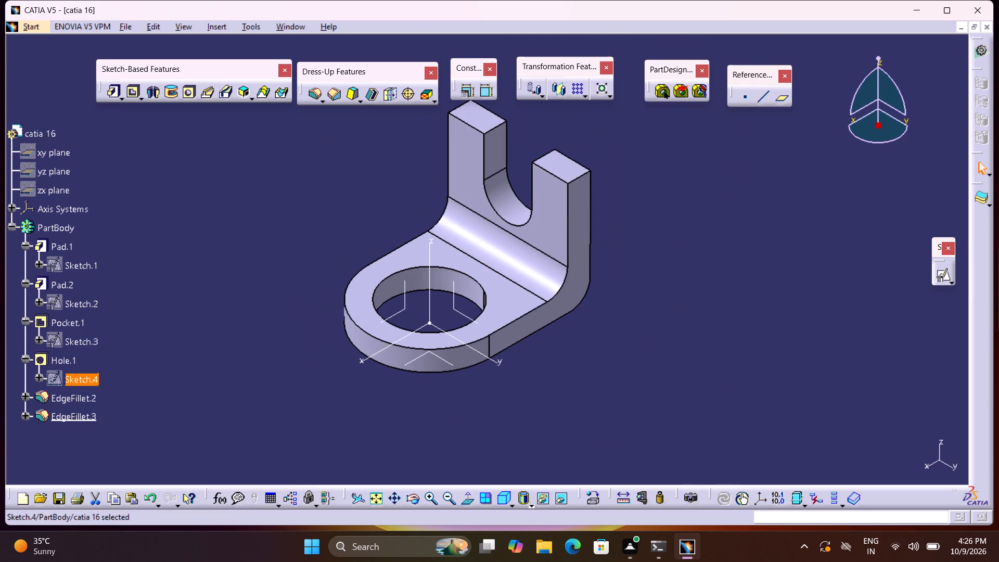
pyautogui.click(63, 501)
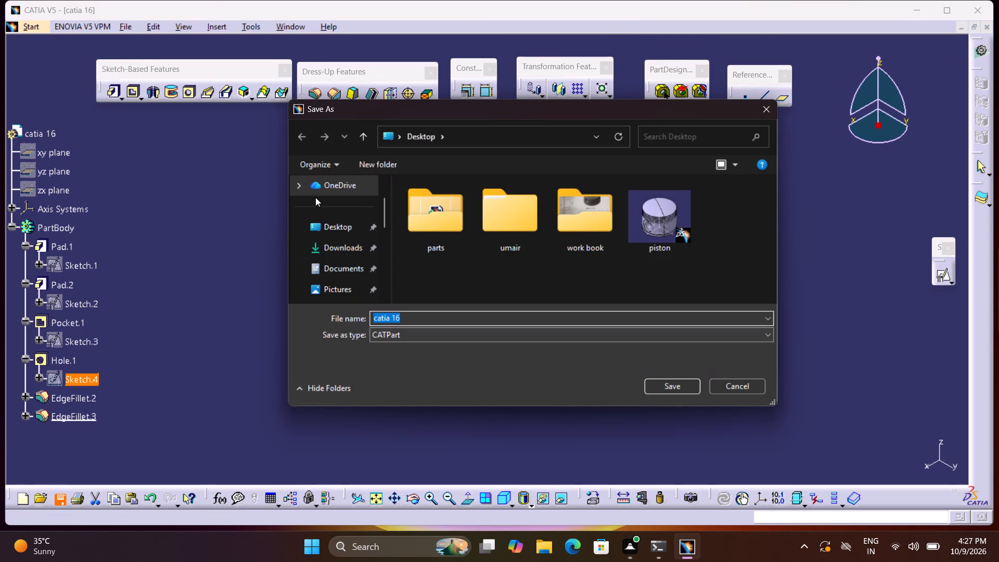
pyautogui.click(334, 224)
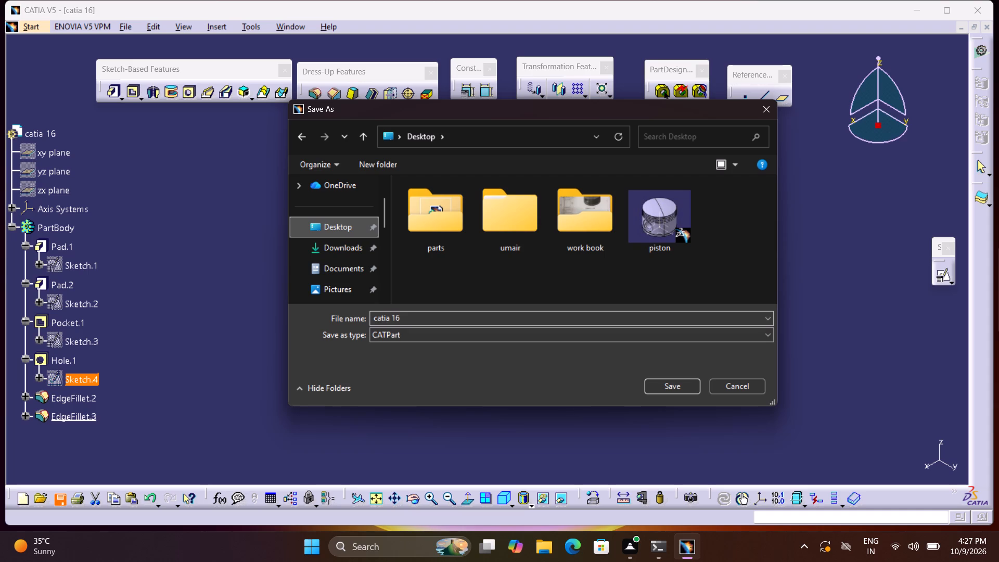
pyautogui.click(520, 322)
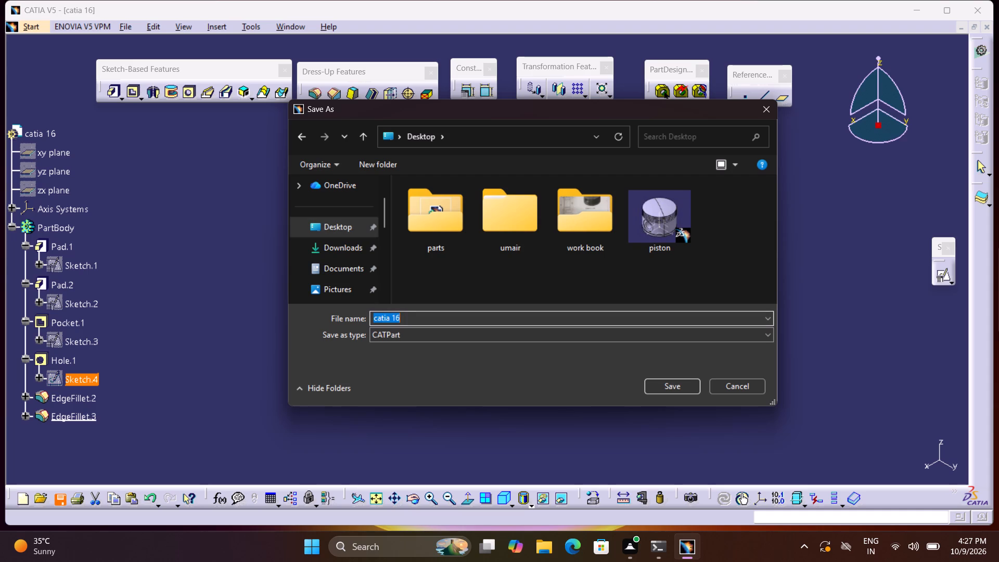
pyautogui.hotkey('ctrl', 'c')
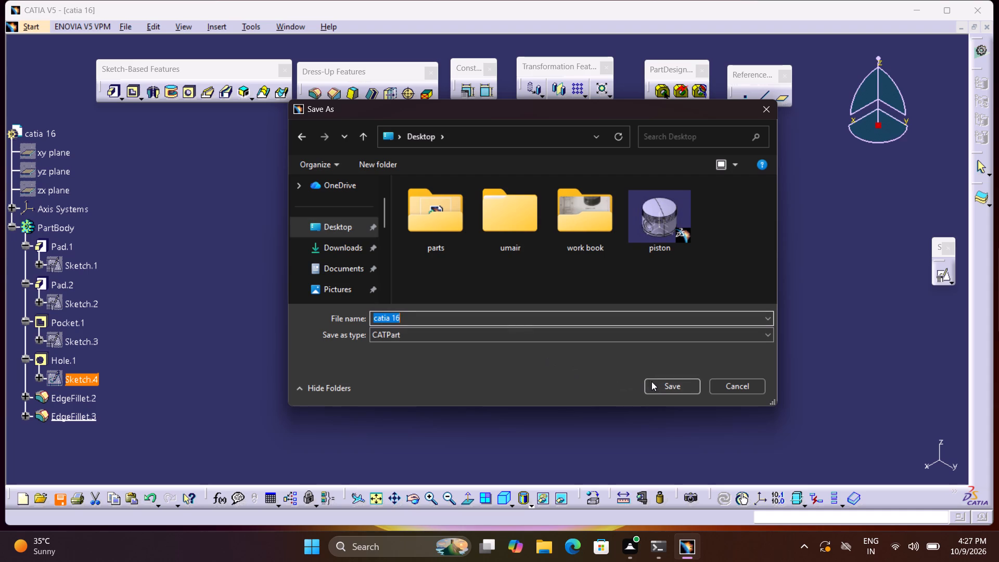
pyautogui.click(654, 382)
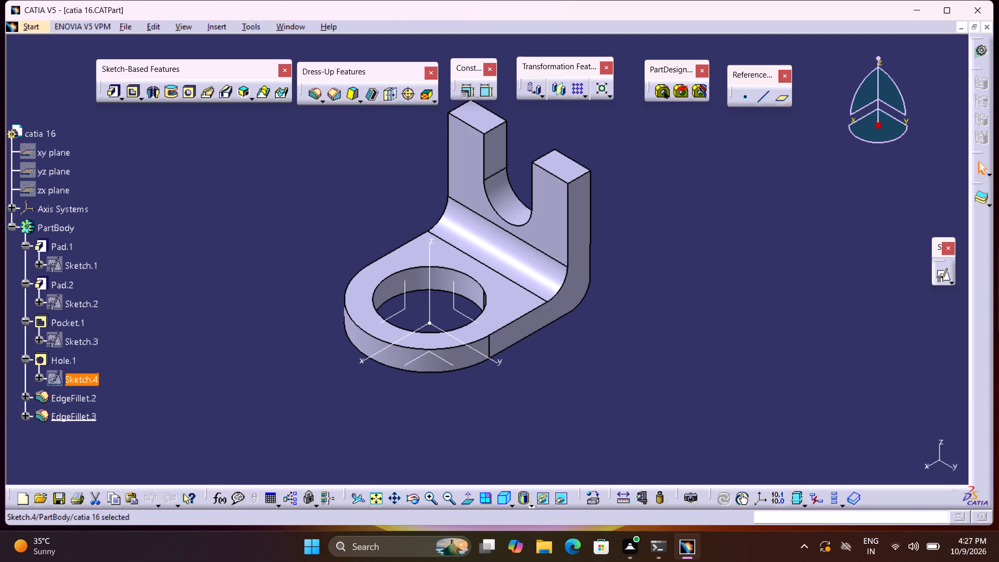
# Set the paper format for printing the part to A4 ISO.
pyautogui.hotkey('ctrl', 'p')
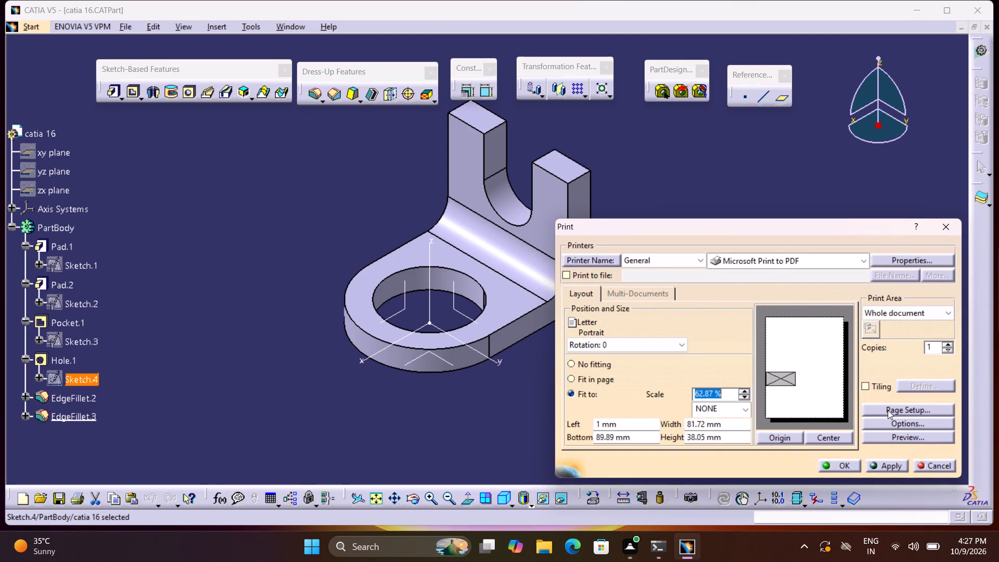
pyautogui.click(888, 410)
pyautogui.click(803, 412)
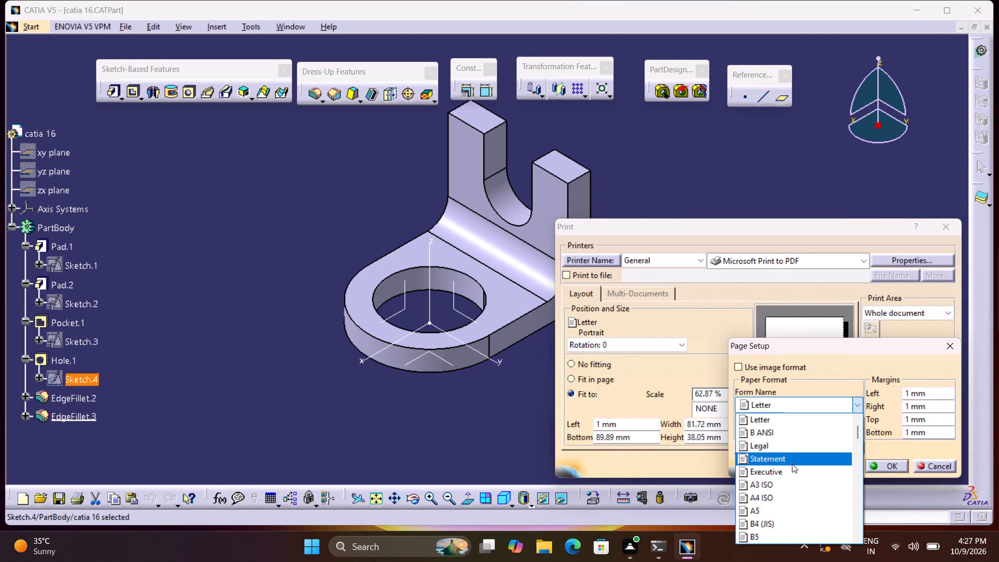
pyautogui.click(777, 501)
pyautogui.click(877, 465)
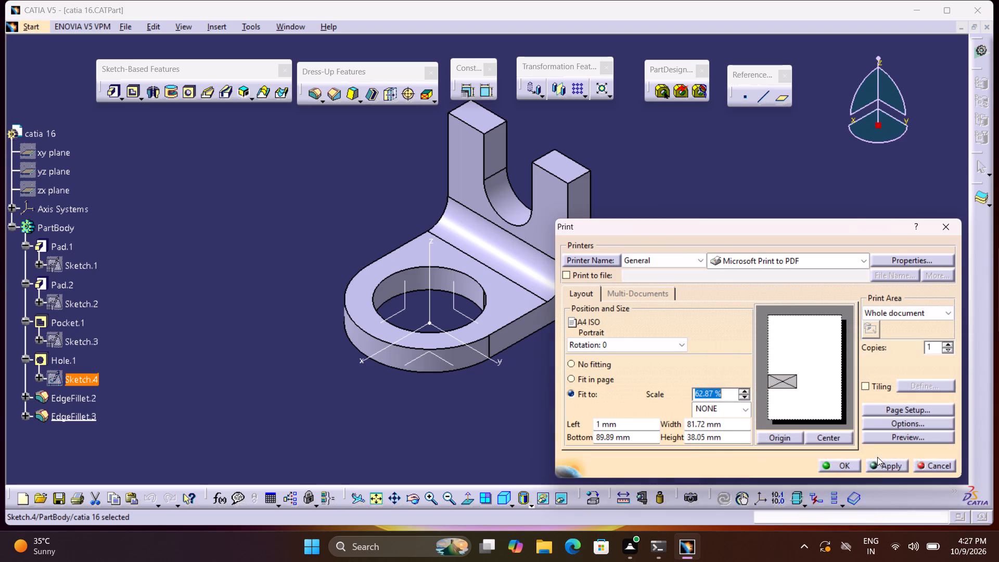
# Print the part with Microsoft Print to PDF, saving the output to the Desktop as catia 16, and close the print settings.
pyautogui.click(880, 468)
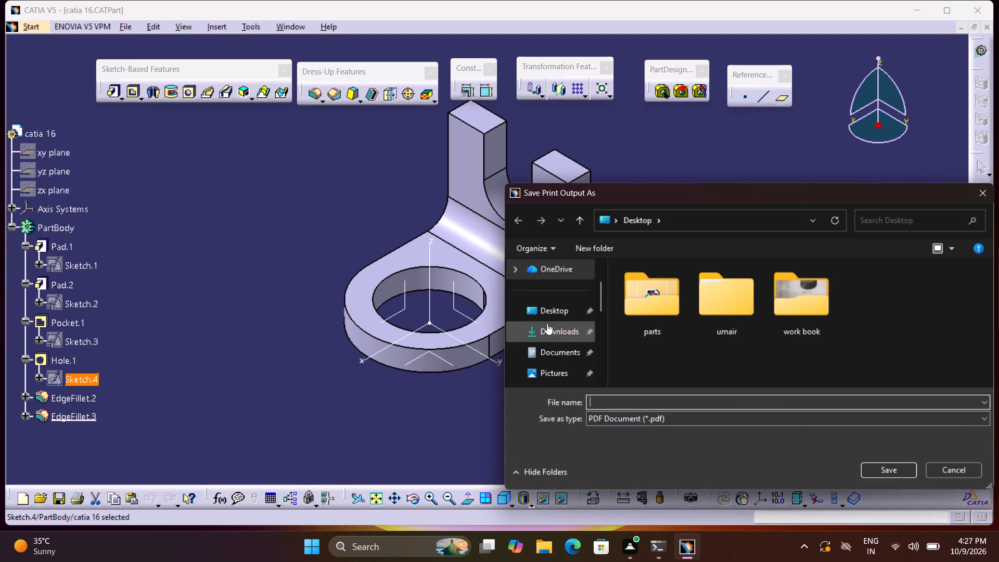
pyautogui.click(547, 319)
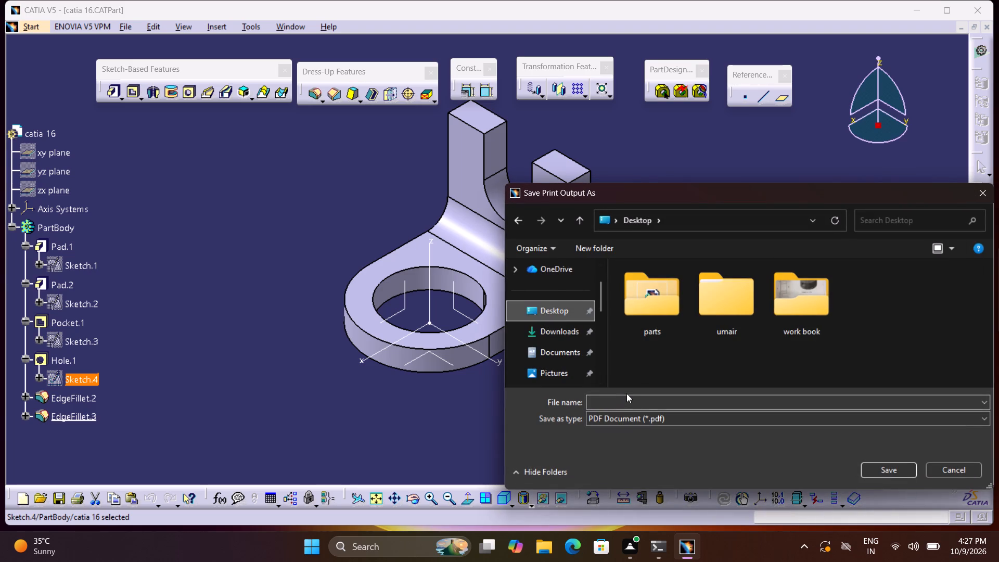
pyautogui.hotkey('ctrl', 'v')
pyautogui.click(636, 395)
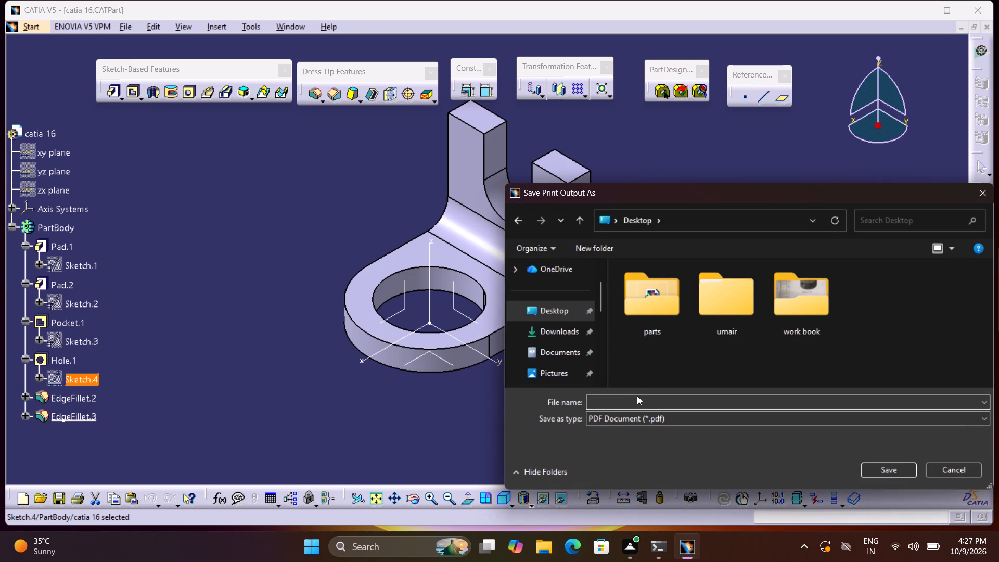
pyautogui.hotkey('ctrl', 'v')
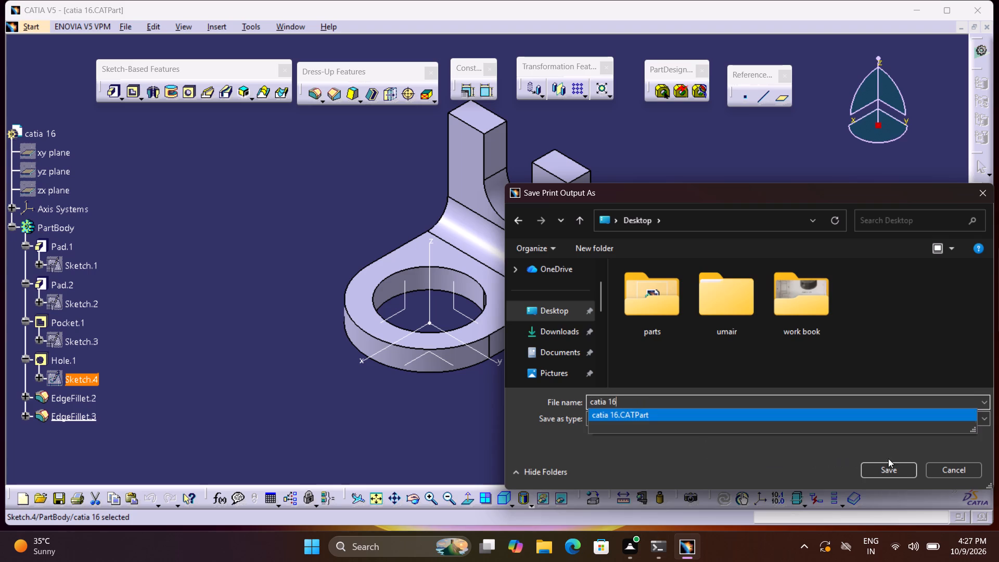
pyautogui.click(891, 468)
pyautogui.click(843, 467)
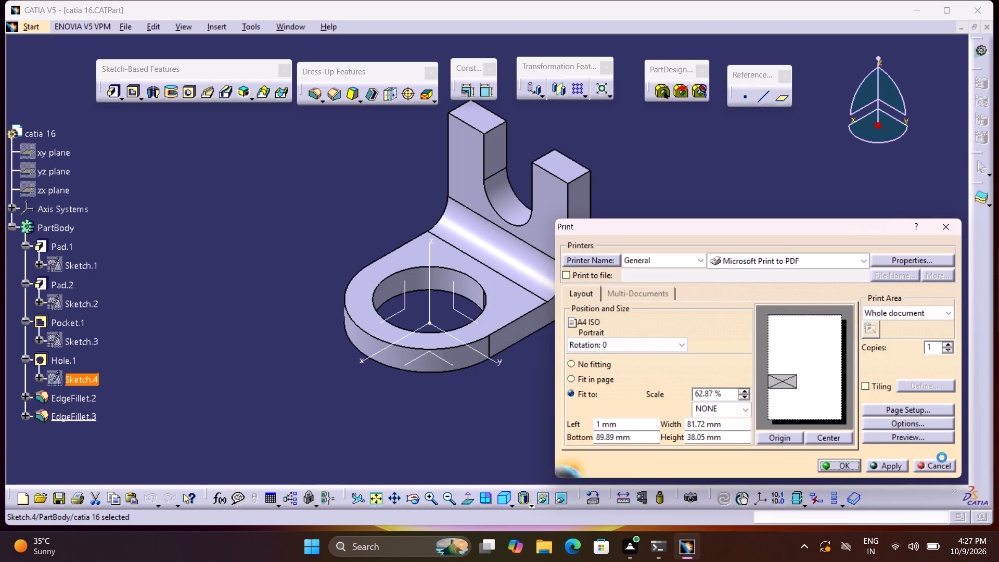
pyautogui.click(941, 469)
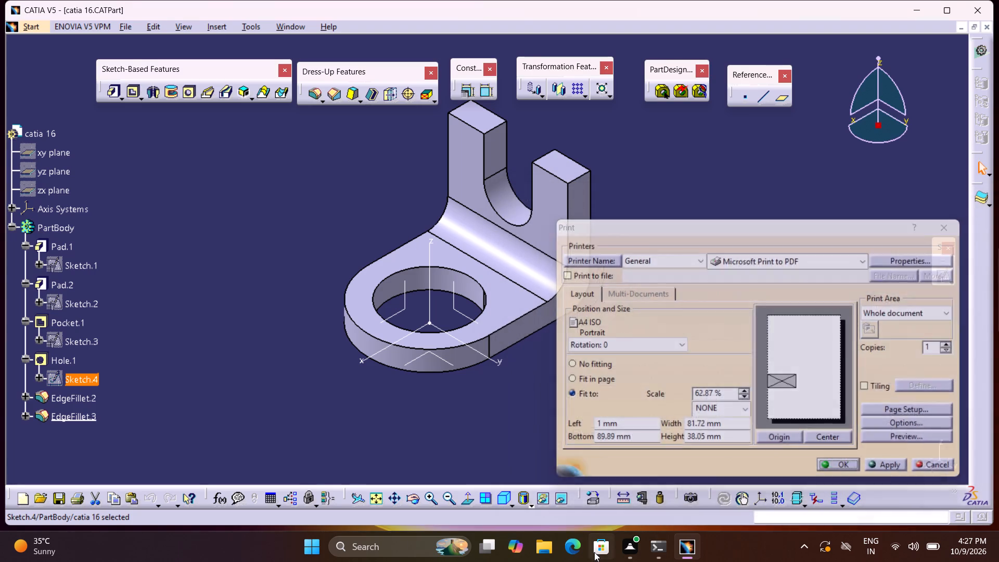